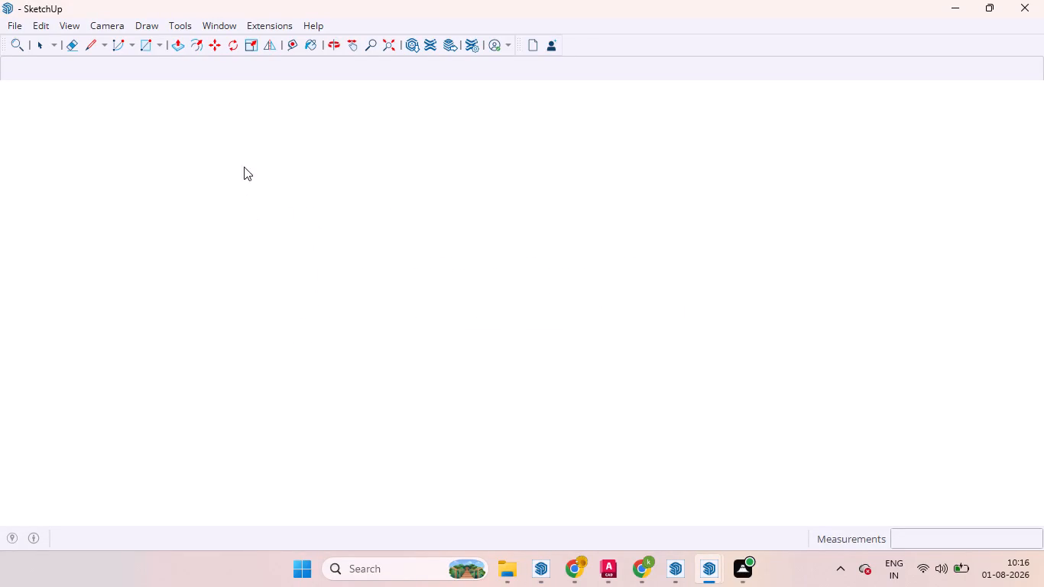
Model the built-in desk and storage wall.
Bring the loaded SketchUp 2024 window forward and move the floating Default Tray aside, clear of the middle of the drawing area.
right_click(563, 17)
left_click(592, 24)
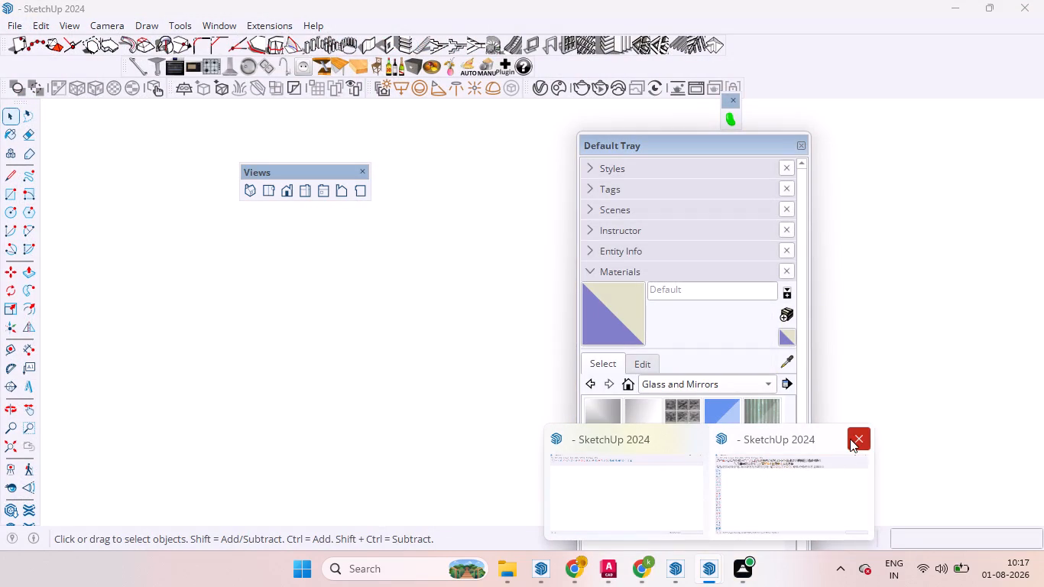
left_click(773, 495)
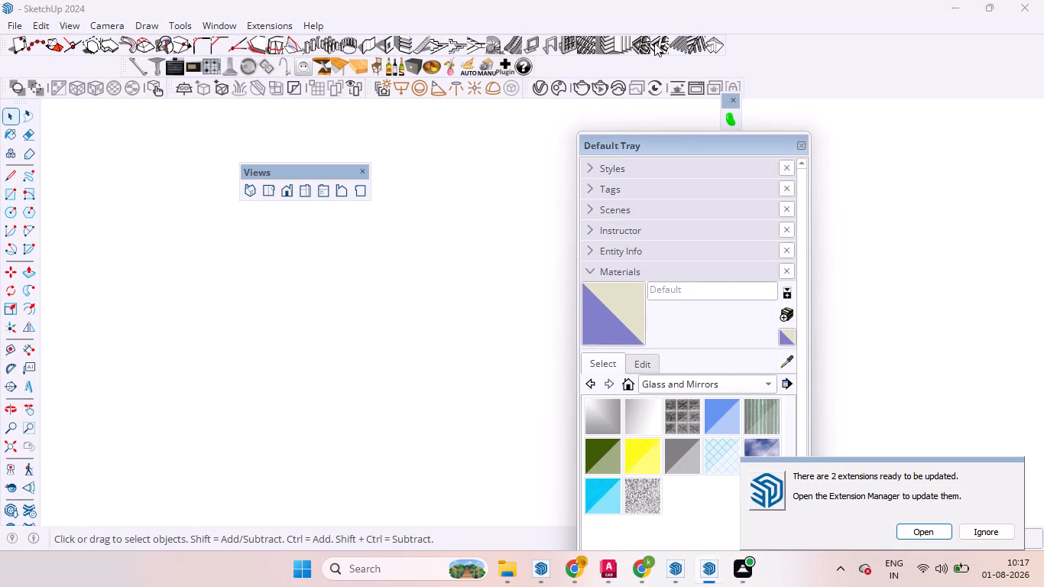
left_click_drag(689, 144, 911, 86)
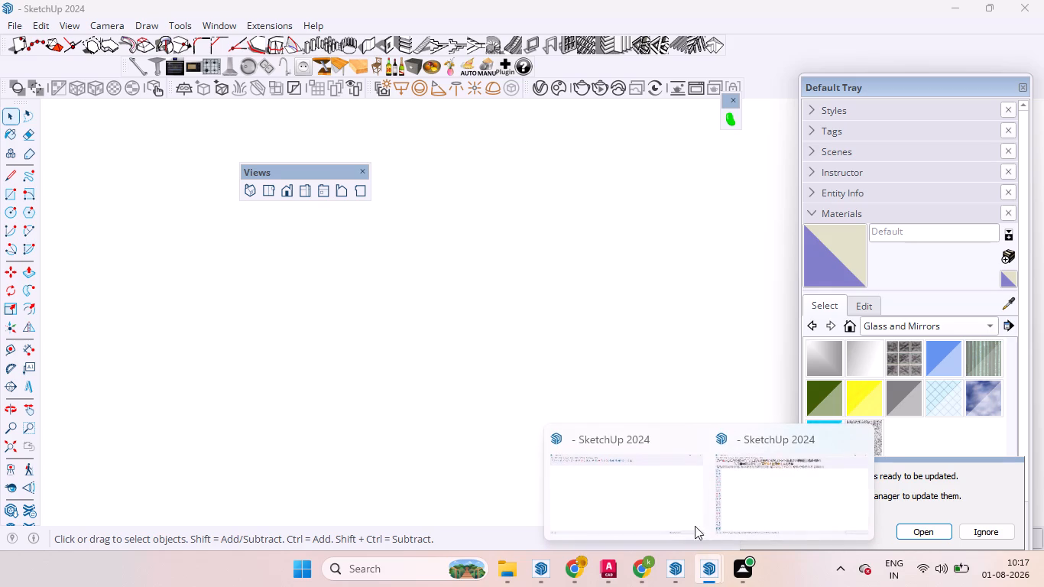
Dock the floating Views toolbar in the toolbar area above the drawing area, in the row with the plugin tools.
left_click(695, 439)
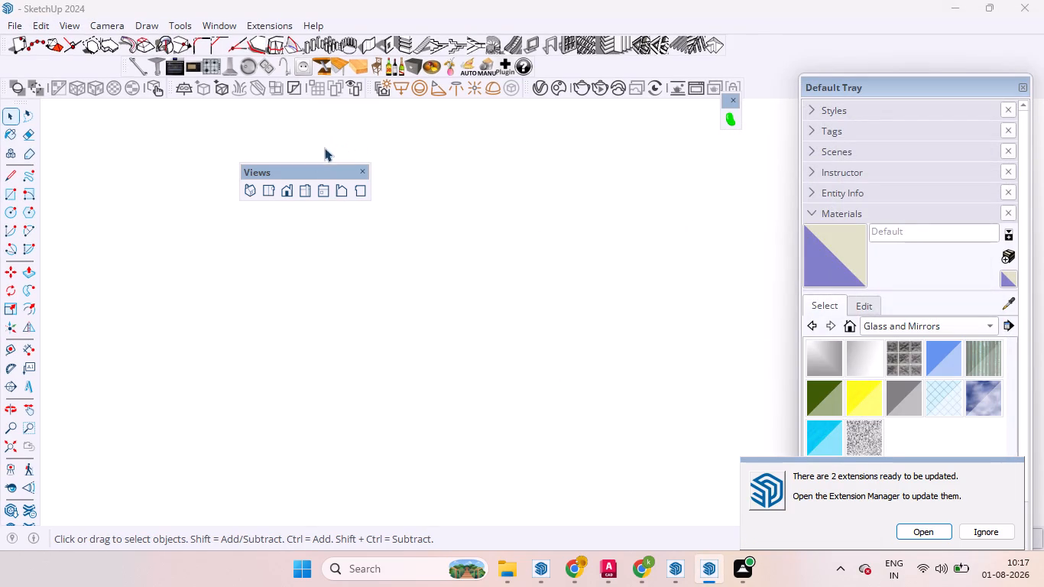
left_click_drag(315, 175, 574, 55)
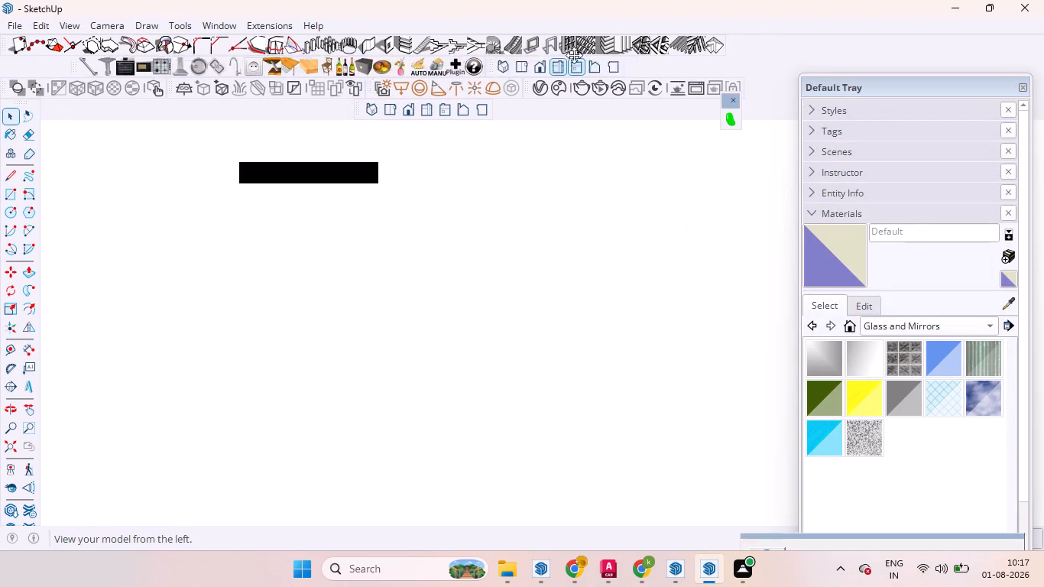
left_click_drag(574, 55, 579, 51)
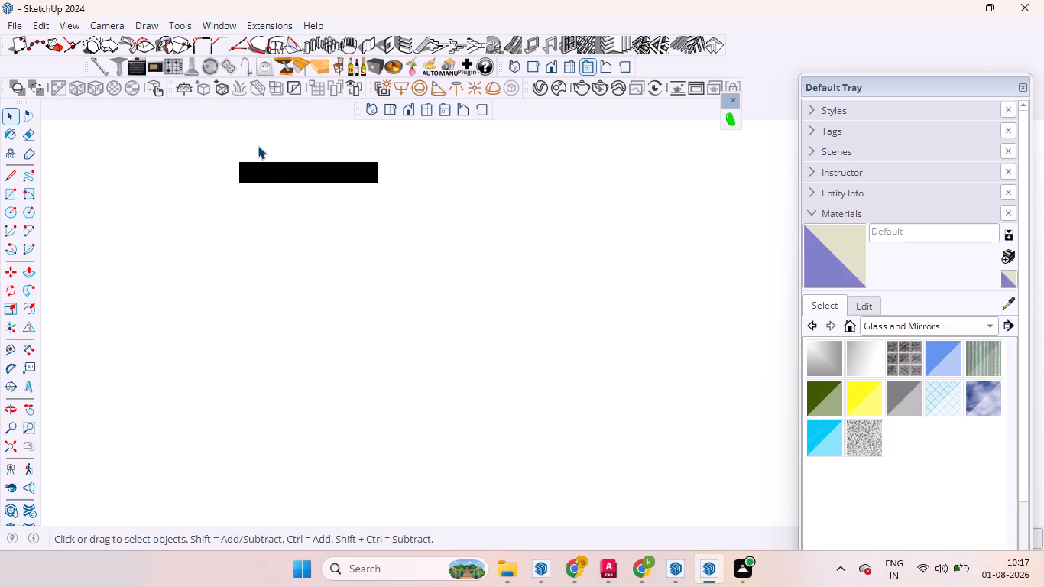
scroll(261, 148, "down", 3)
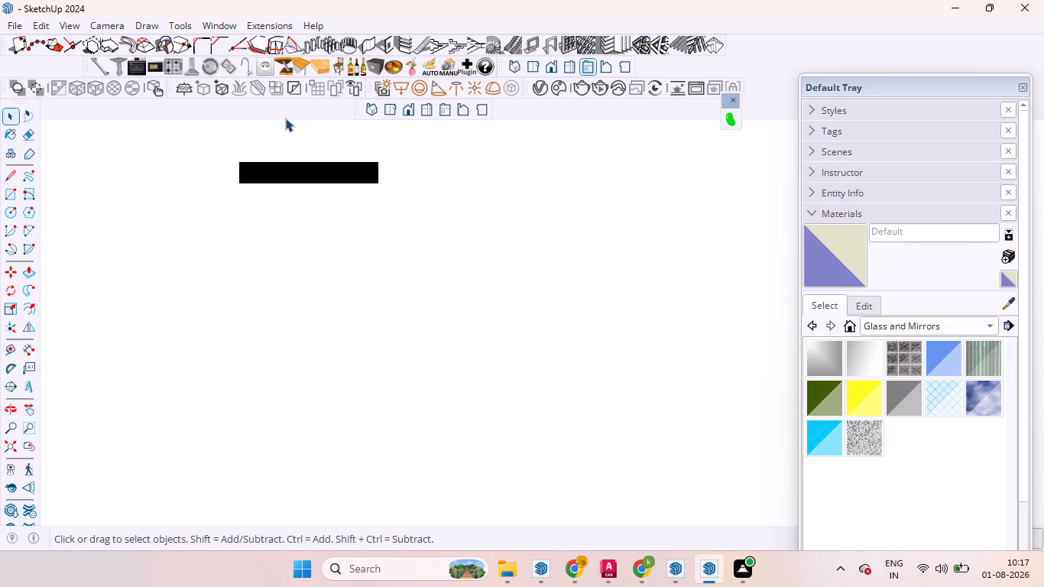
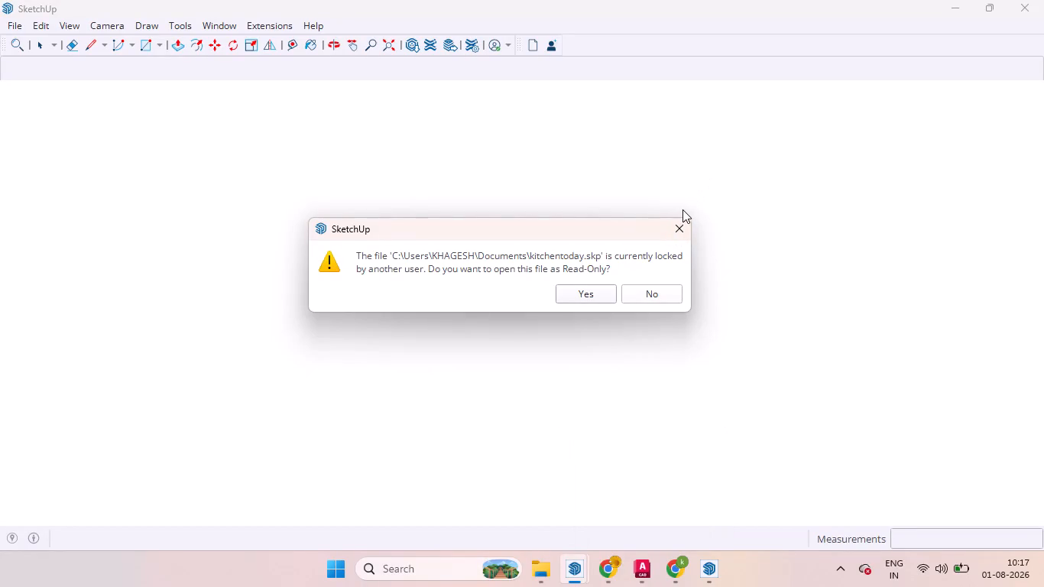
Dismiss the read-only prompt for kitchentoday.skp and close the blank SketchUp window and the already open kitchentoday window.
left_click(674, 232)
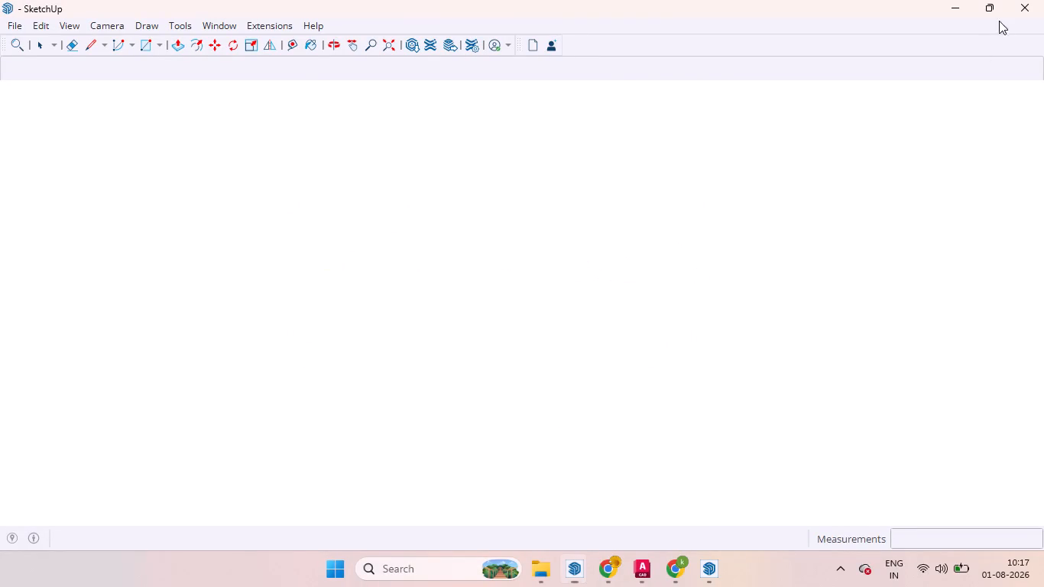
left_click(1026, 1)
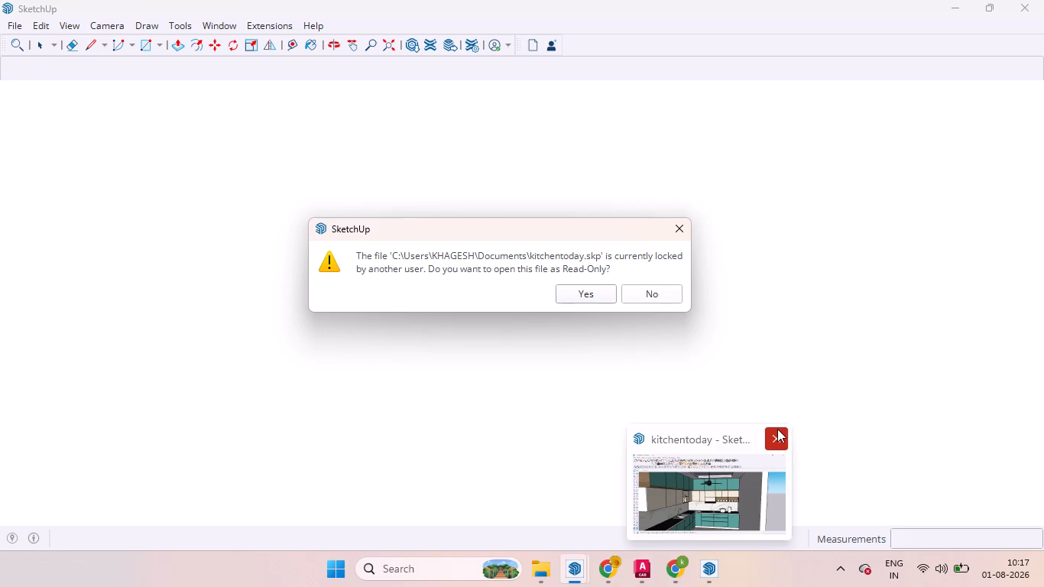
left_click(777, 435)
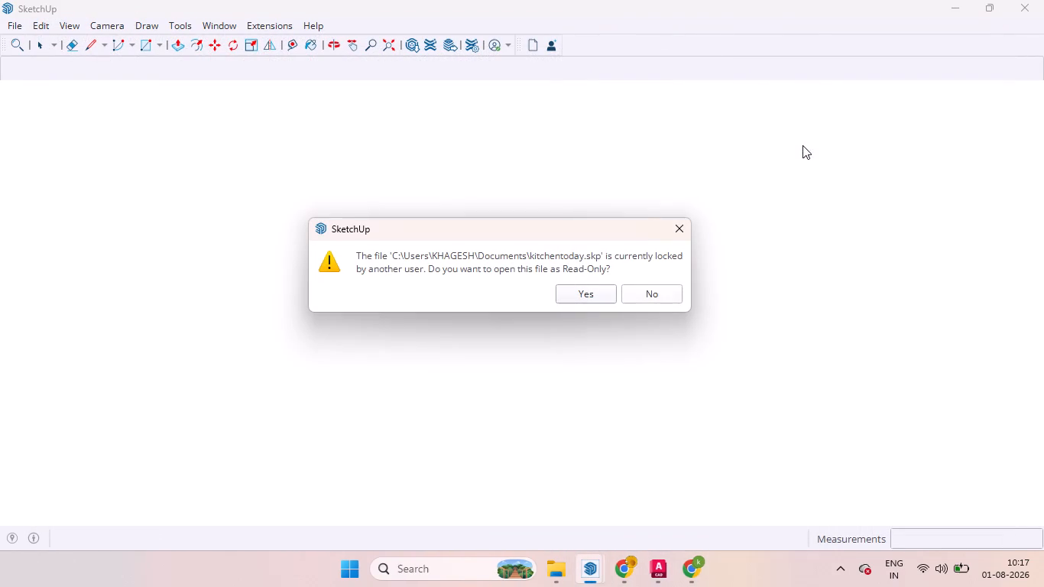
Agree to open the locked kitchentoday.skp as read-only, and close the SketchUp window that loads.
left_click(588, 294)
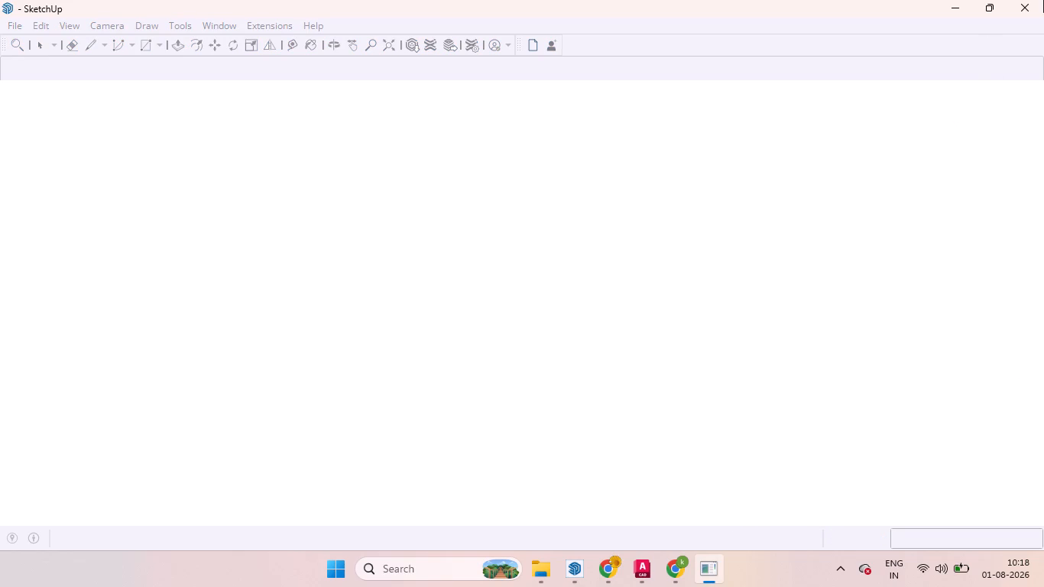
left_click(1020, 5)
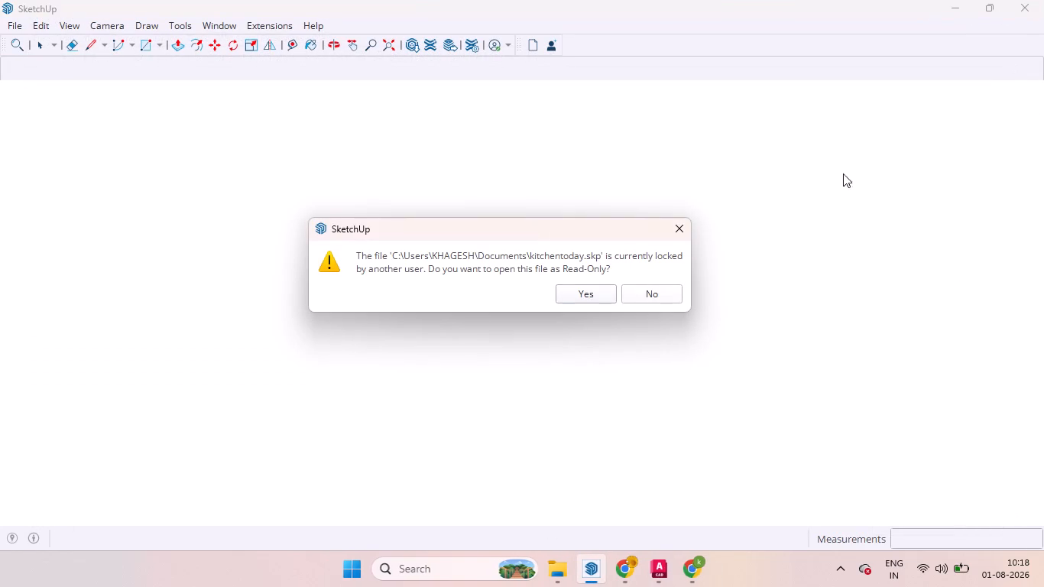
Decline opening kitchentoday.skp as read-only and bring the newly starting SketchUp window forward.
left_click(656, 294)
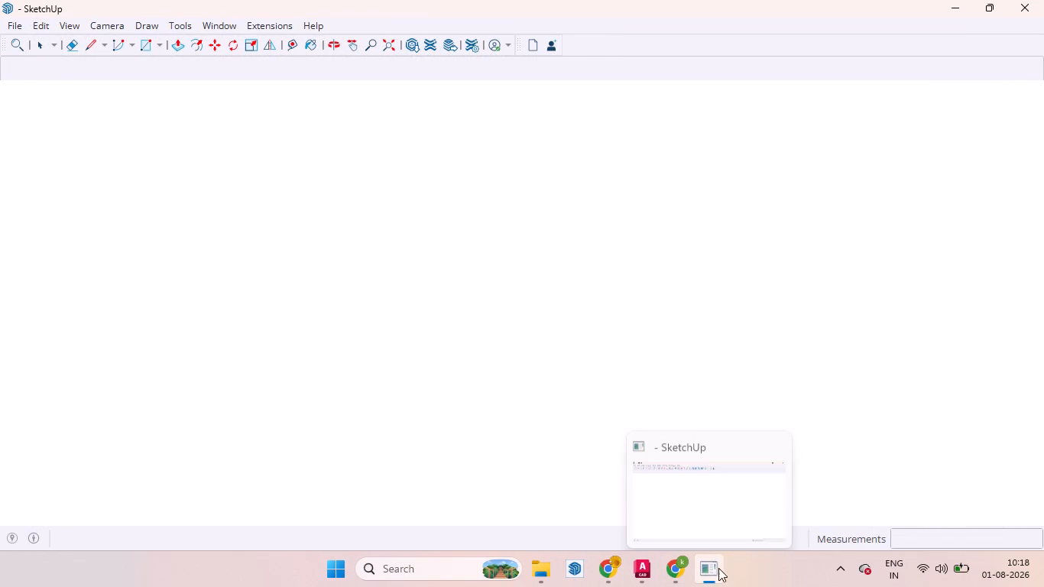
left_click(680, 478)
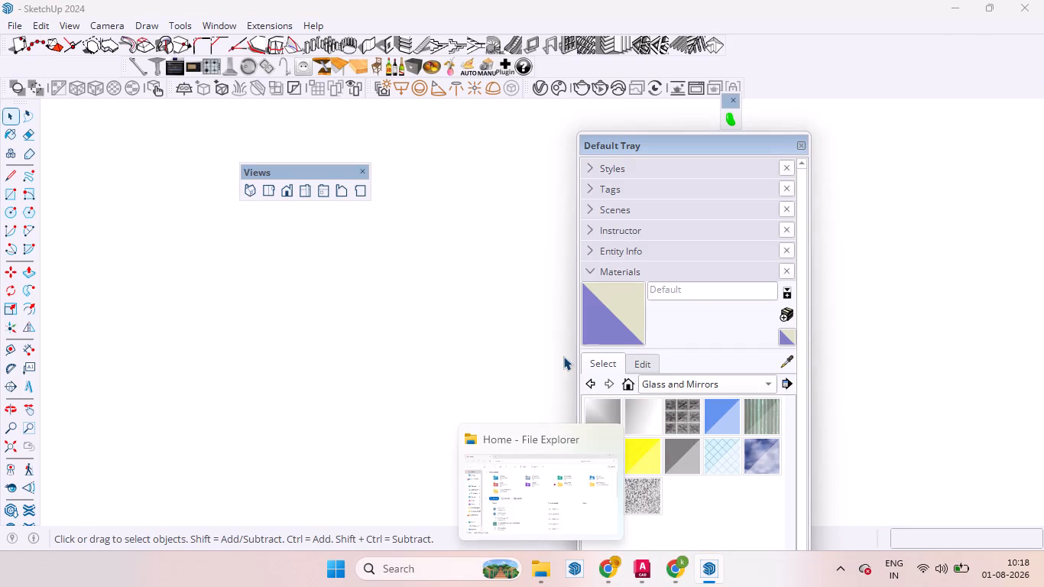
Minimise the SketchUp 2024 window and launch Fuji from the desktop.
left_click(952, 8)
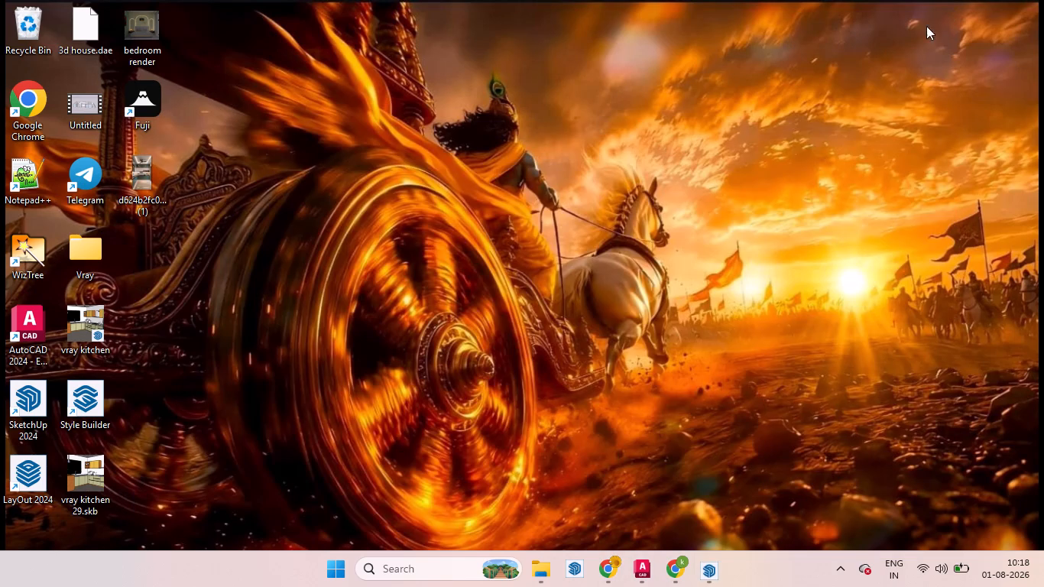
scroll(743, 179, "down", 2)
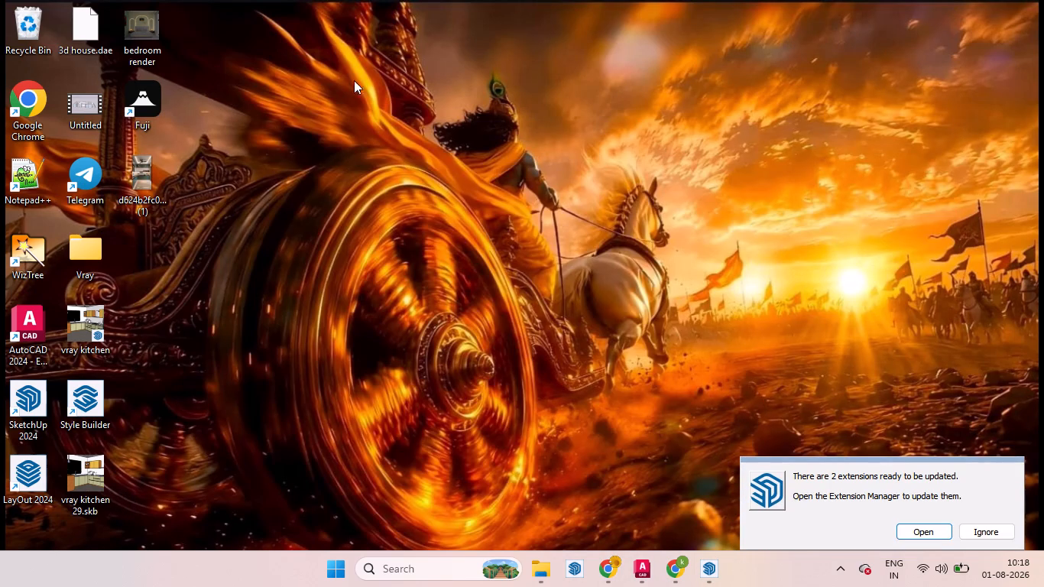
left_click(145, 105)
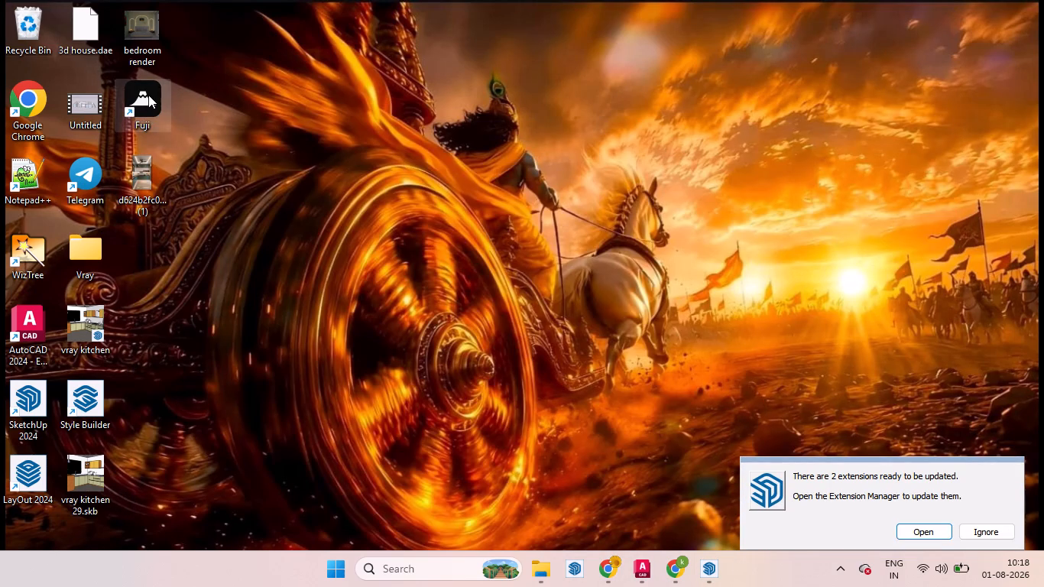
double_click(148, 95)
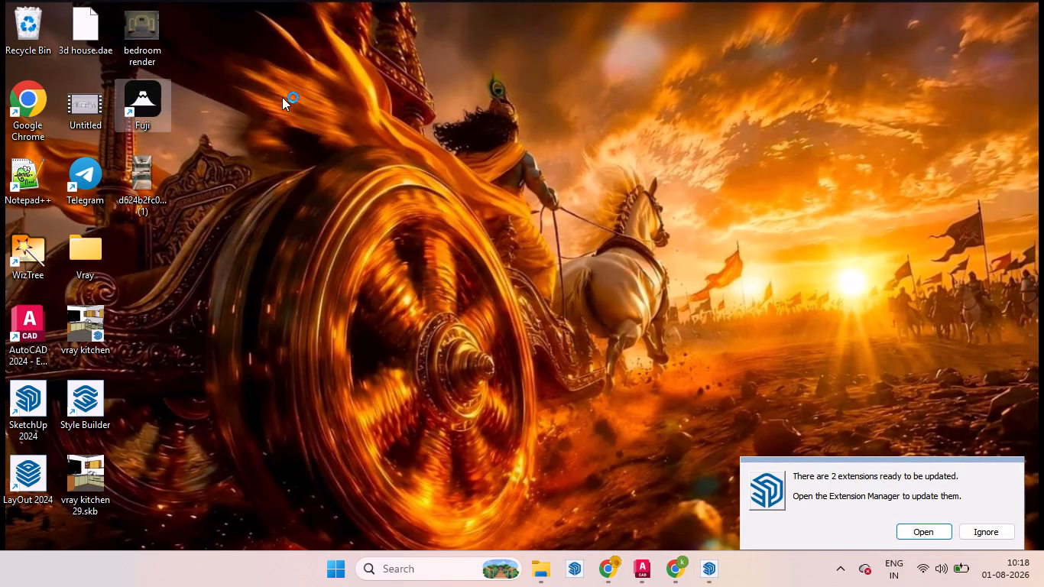
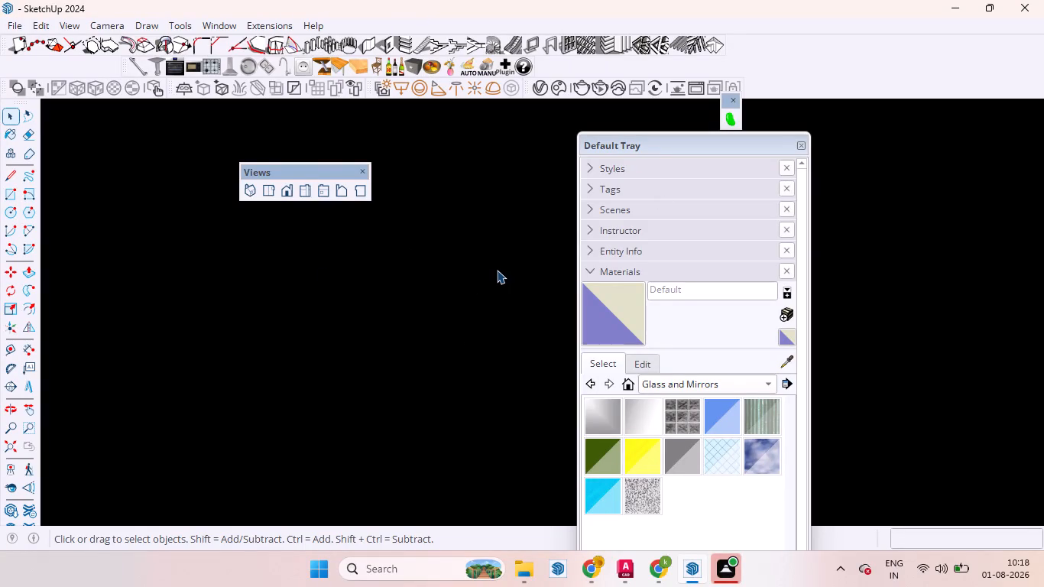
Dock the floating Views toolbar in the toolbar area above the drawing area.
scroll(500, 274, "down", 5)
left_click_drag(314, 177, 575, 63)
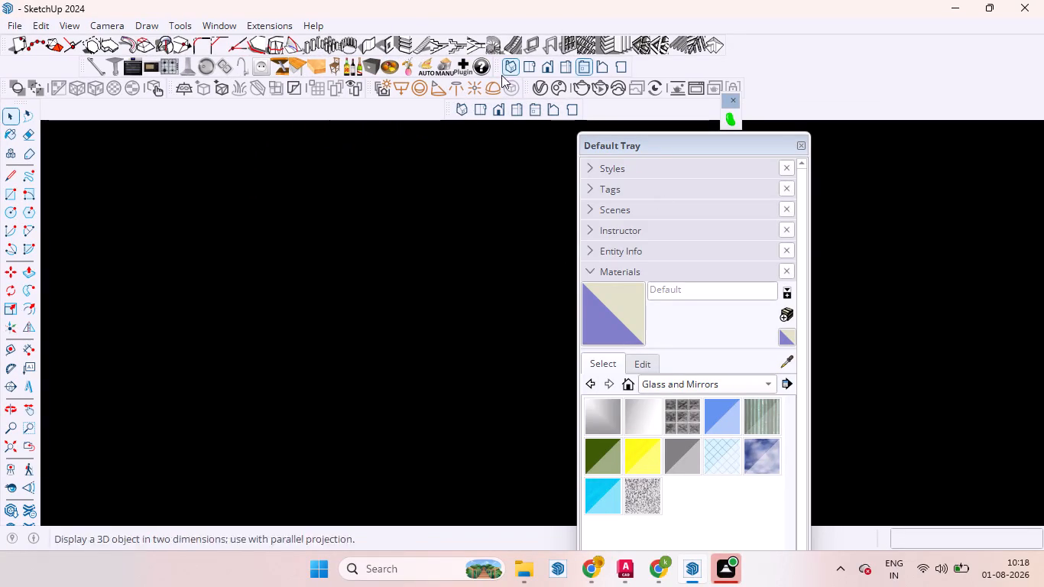
Hide the Click-Change 2 - Kitchen equipment, Lightbeans plugin and 1001bit - tools toolbars.
right_click(772, 55)
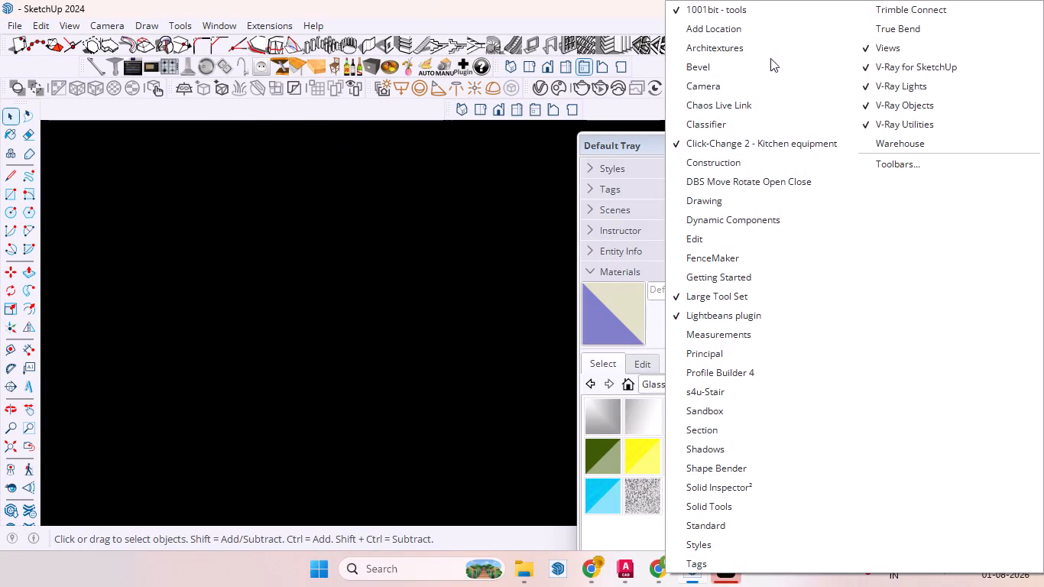
left_click(725, 148)
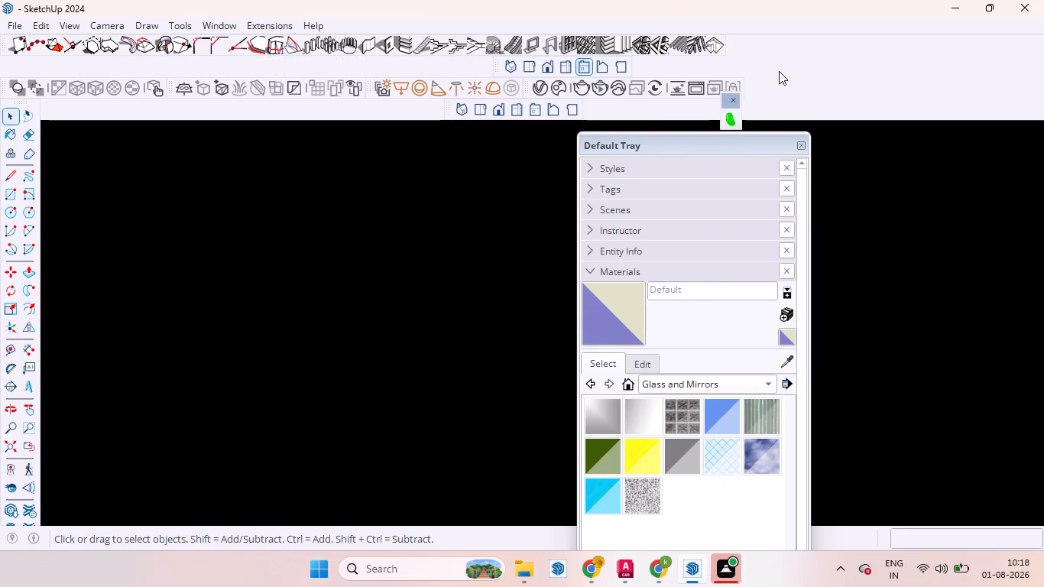
right_click(781, 68)
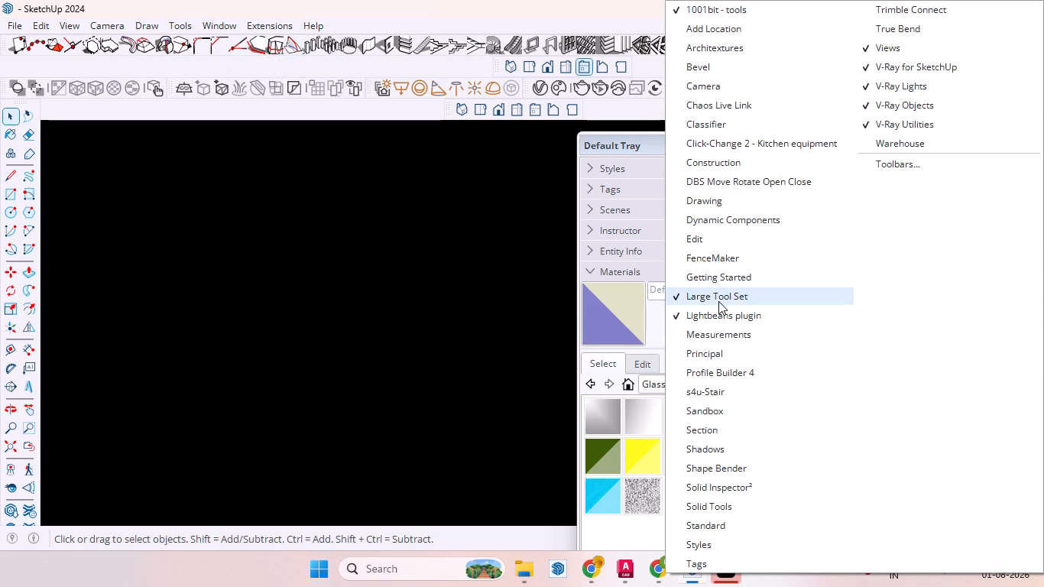
left_click(721, 308)
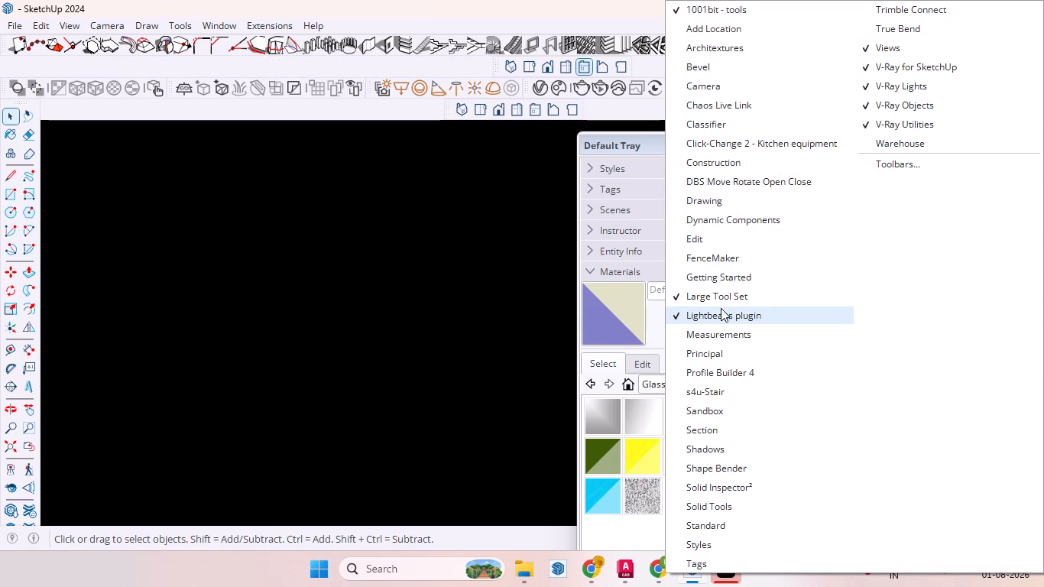
right_click(757, 77)
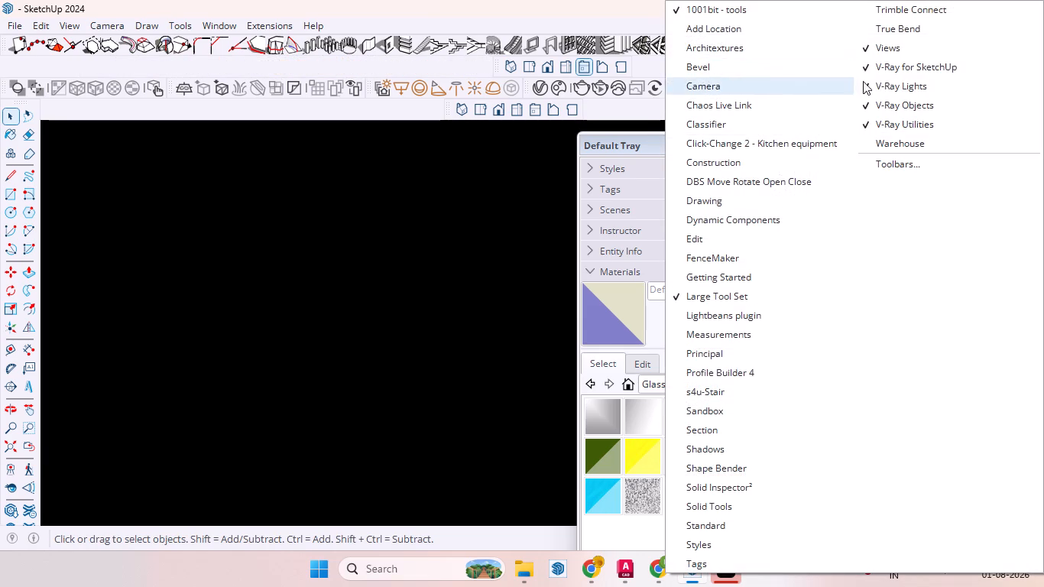
left_click(742, 14)
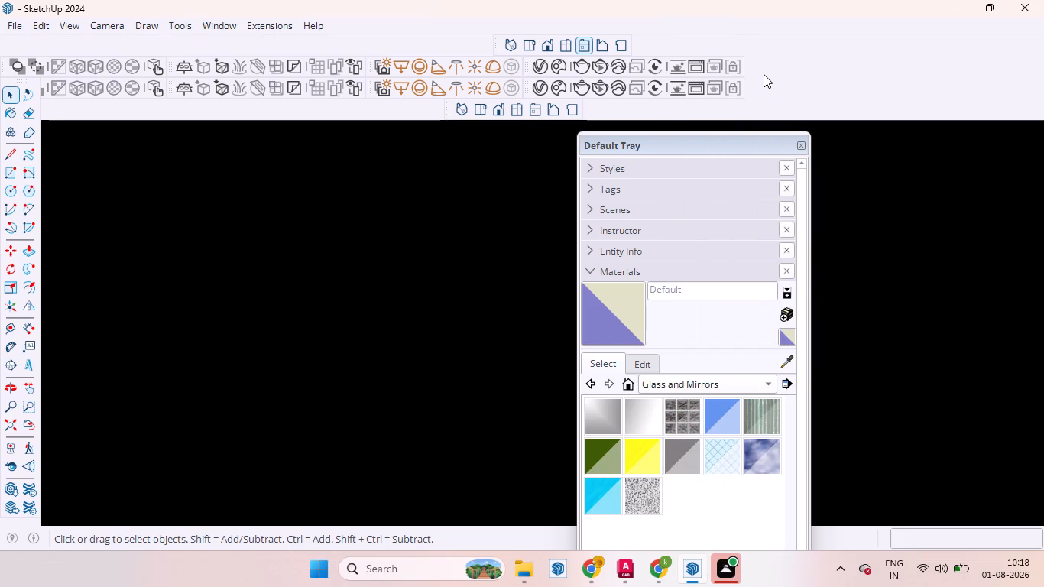
Hide the Views toolbar and try to hide the V-Ray for SketchUp toolbar.
left_click(764, 55)
right_click(764, 55)
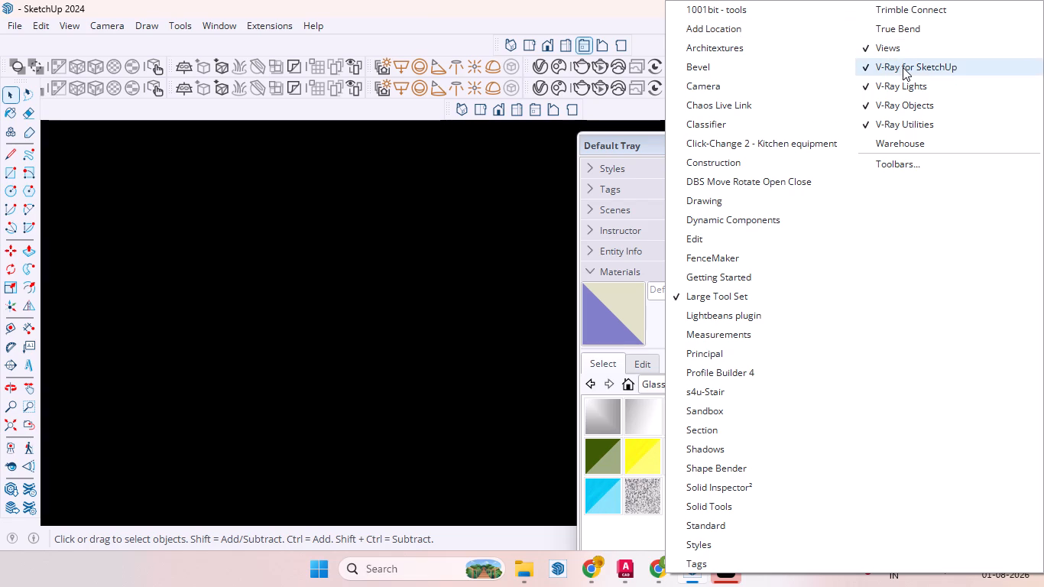
left_click(886, 50)
left_click(863, 50)
right_click(863, 50)
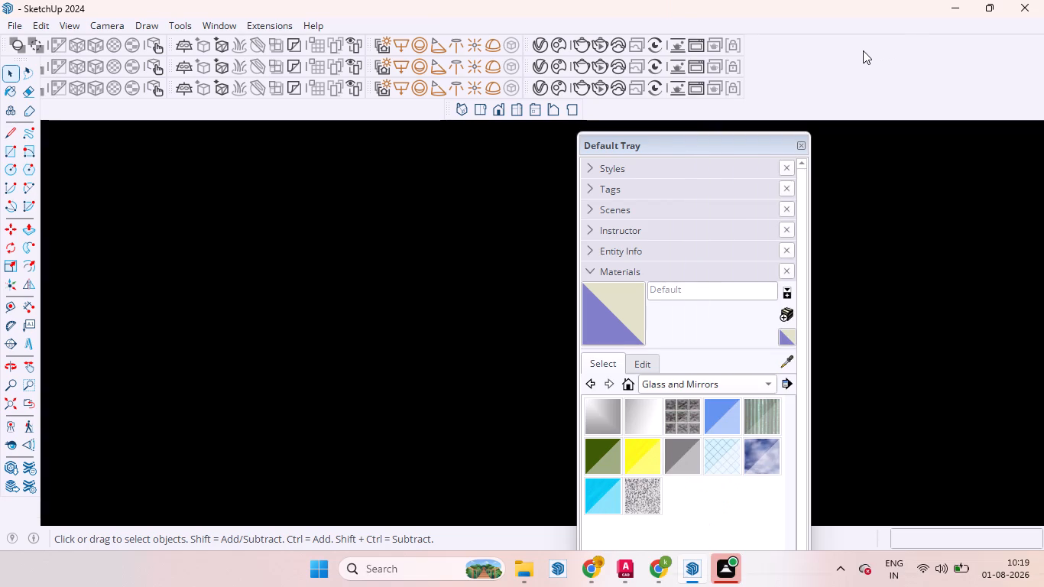
left_click(891, 73)
left_click(835, 77)
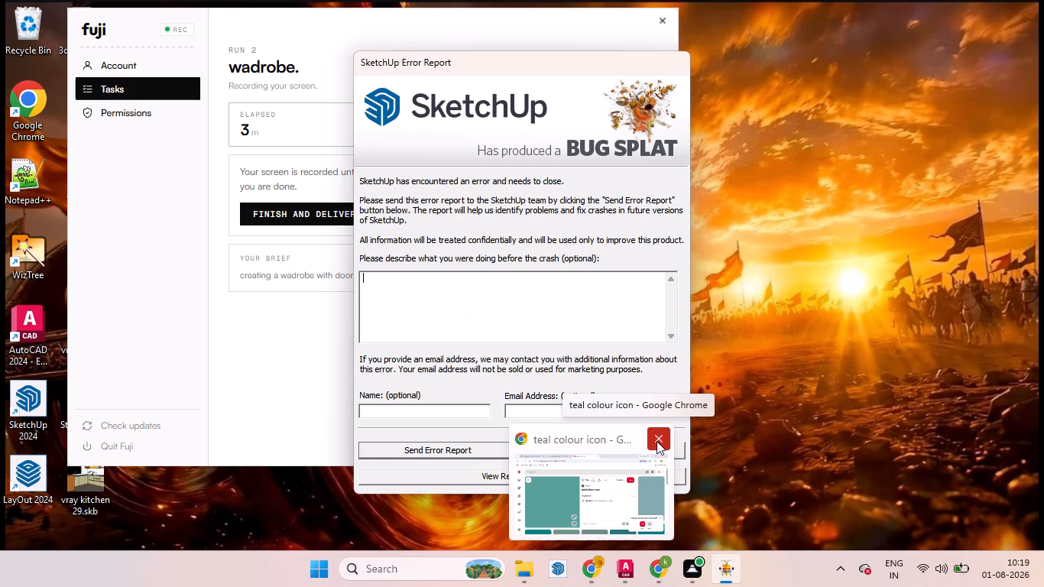
Close the Google Chrome window showing the teal colour icon search.
left_click(657, 441)
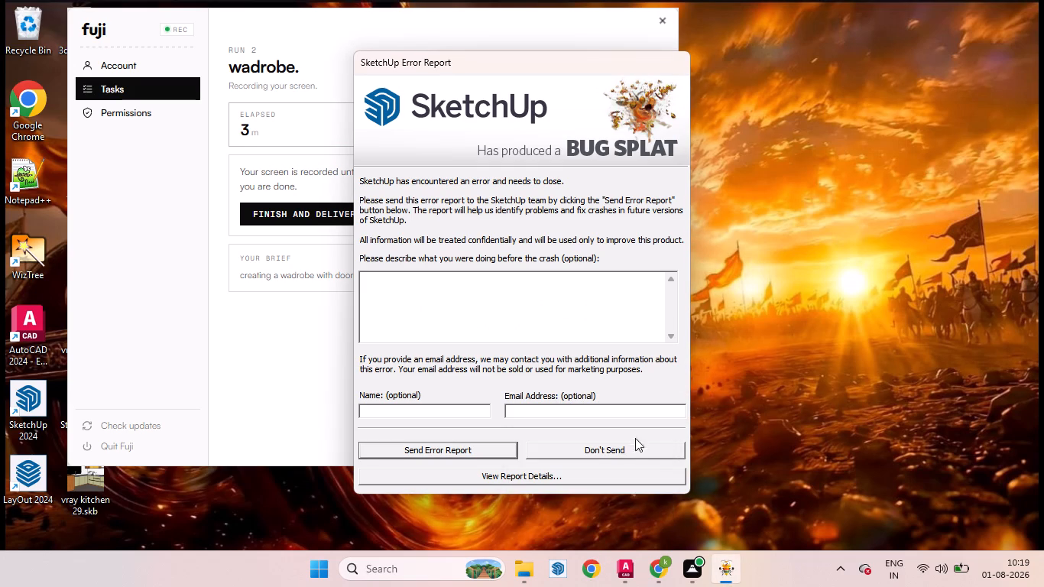
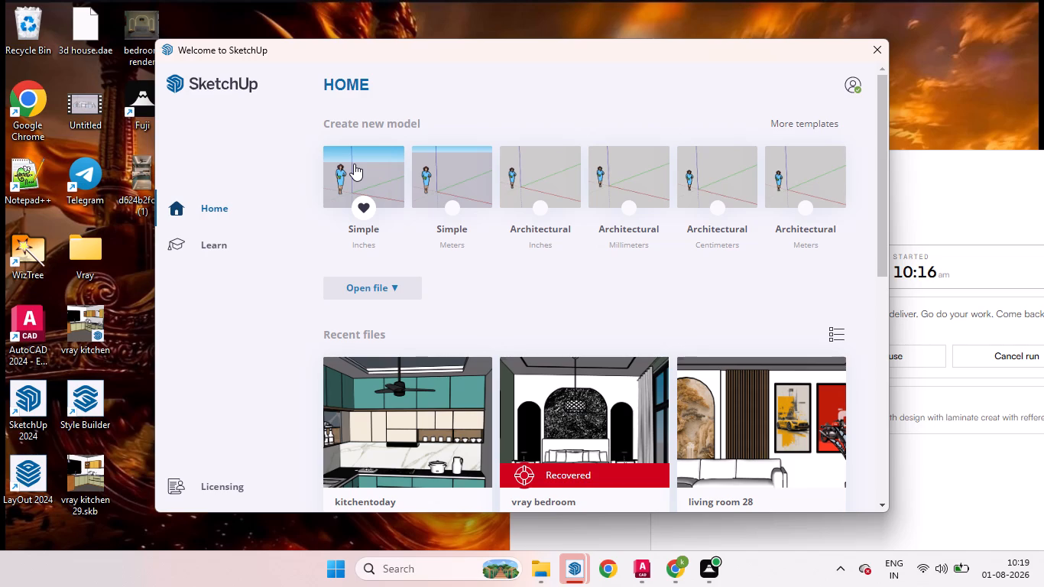
Close the leftover AutoCAD window.
left_click(366, 210)
left_click(707, 439)
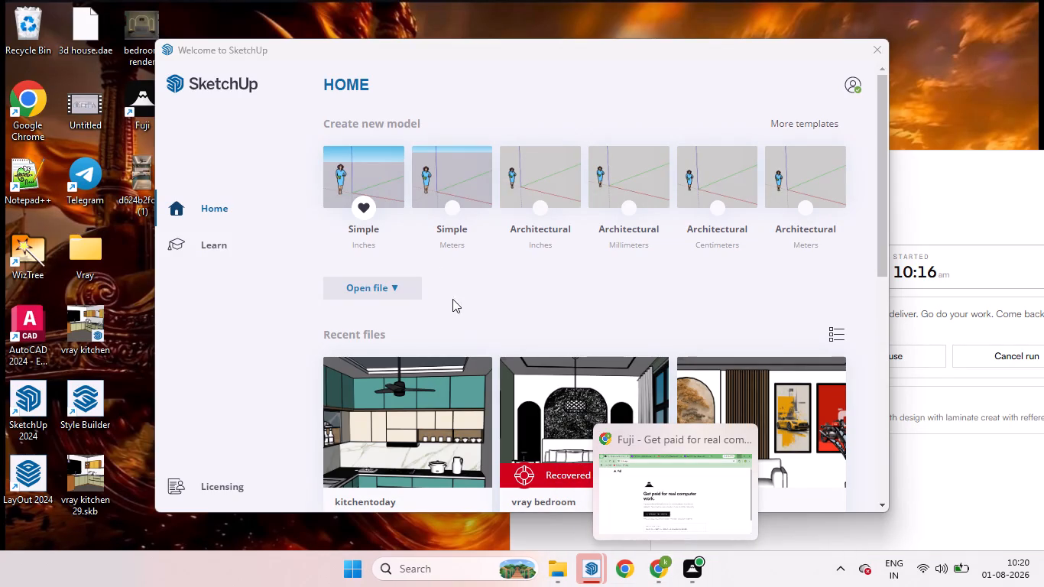
Create a new model from the Simple template in inches.
left_click(358, 180)
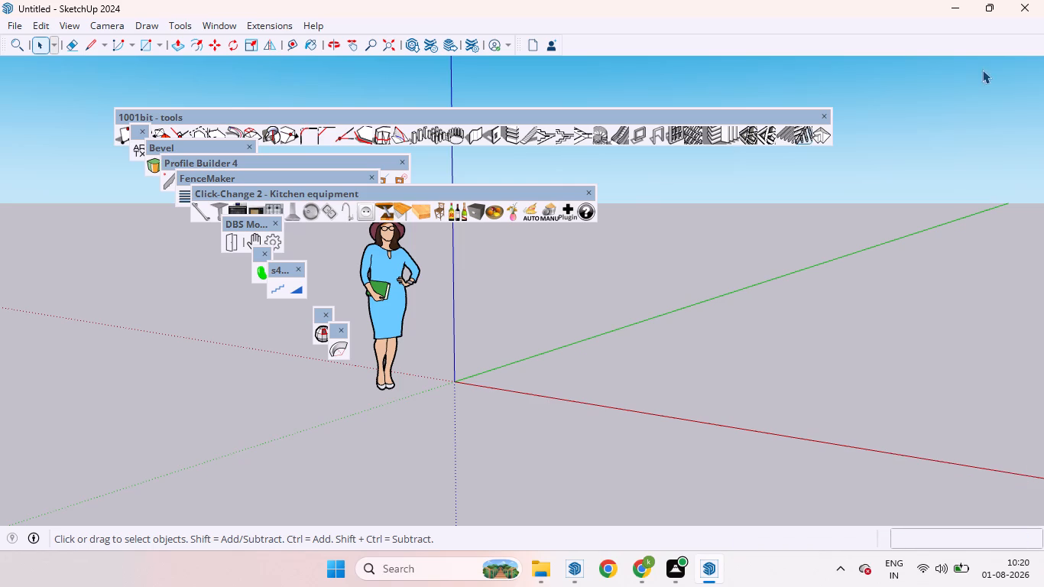
Hide all floating extension toolbars, including Click-Change 2, 1001bit - tools, Profile Builder 4, FenceMaker, s4u-Stair, DBS Move Rotate Open Close and Bevel.
left_click(589, 193)
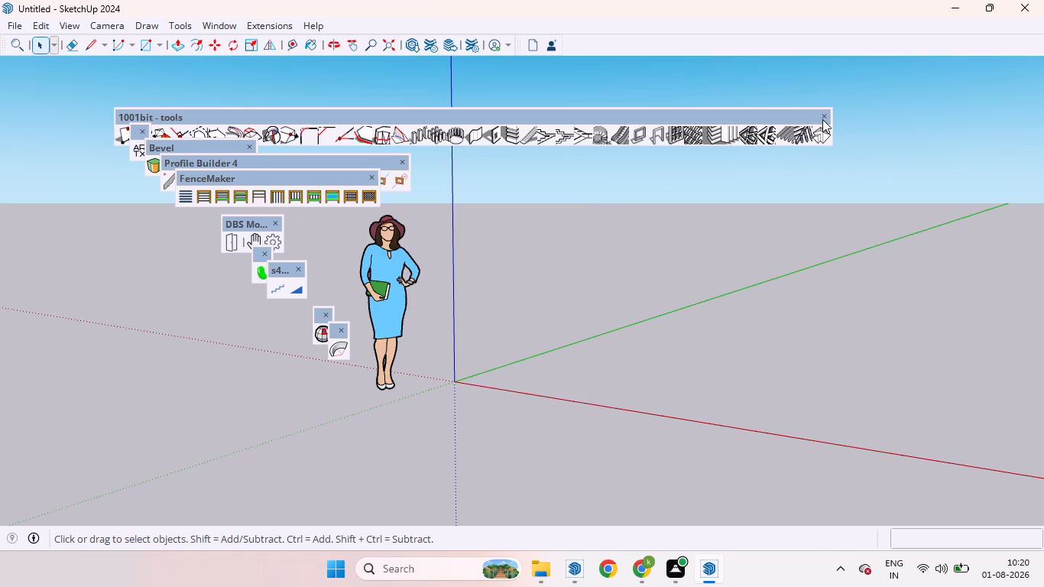
left_click(823, 119)
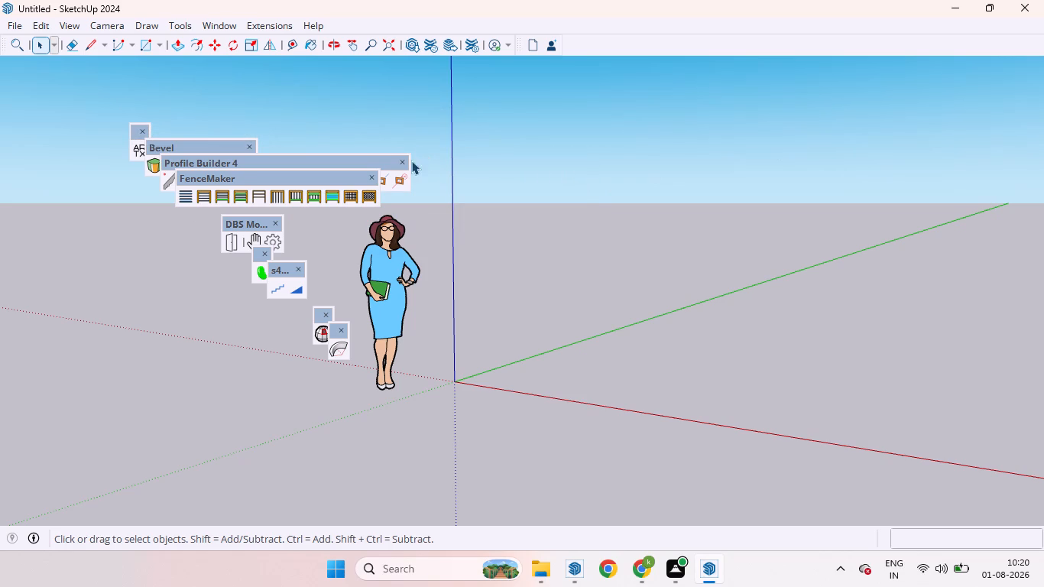
left_click(404, 159)
left_click(375, 177)
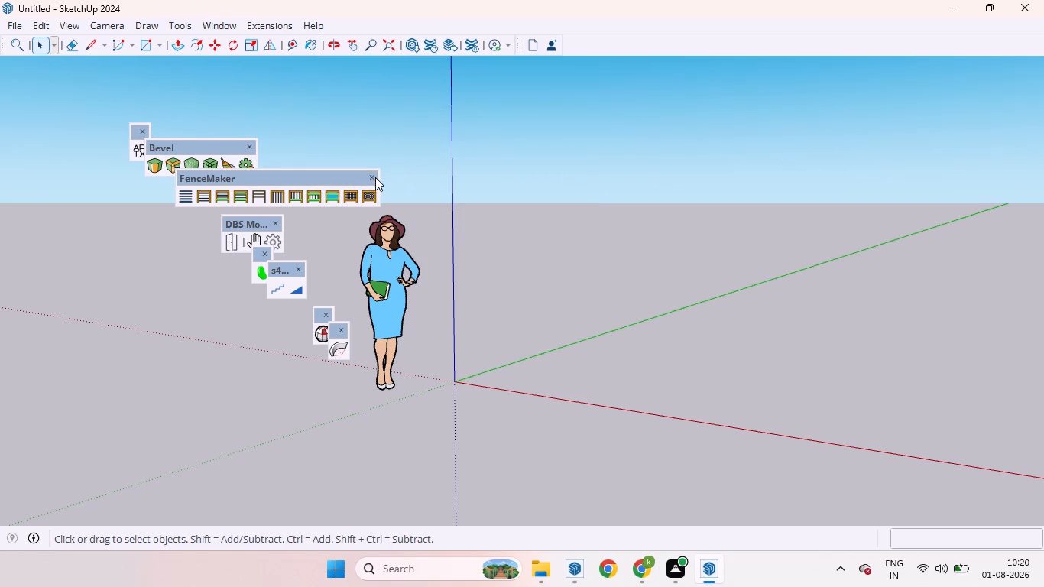
left_click(342, 328)
left_click(326, 315)
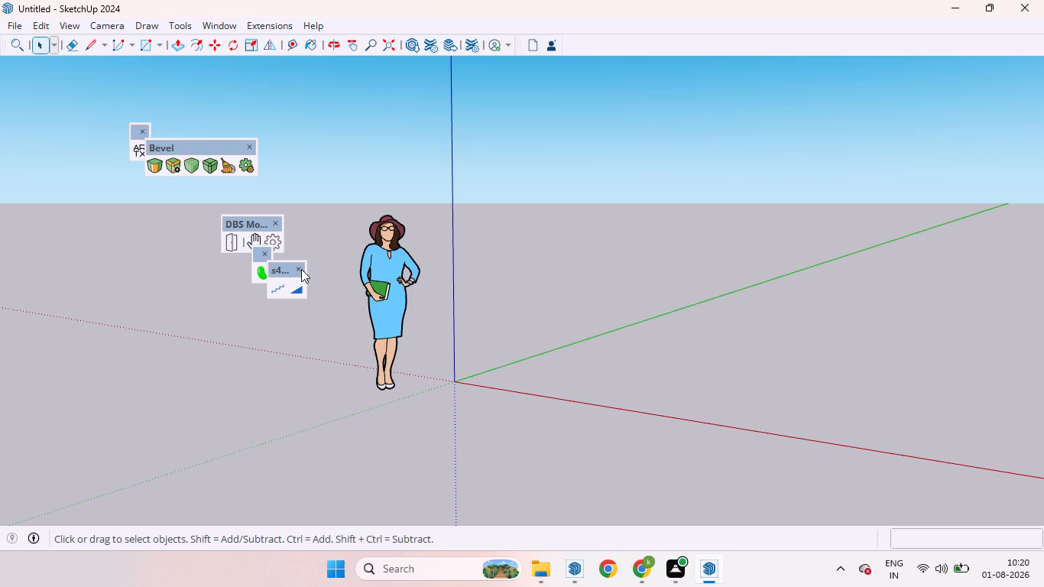
left_click(301, 269)
left_click(267, 255)
left_click(276, 222)
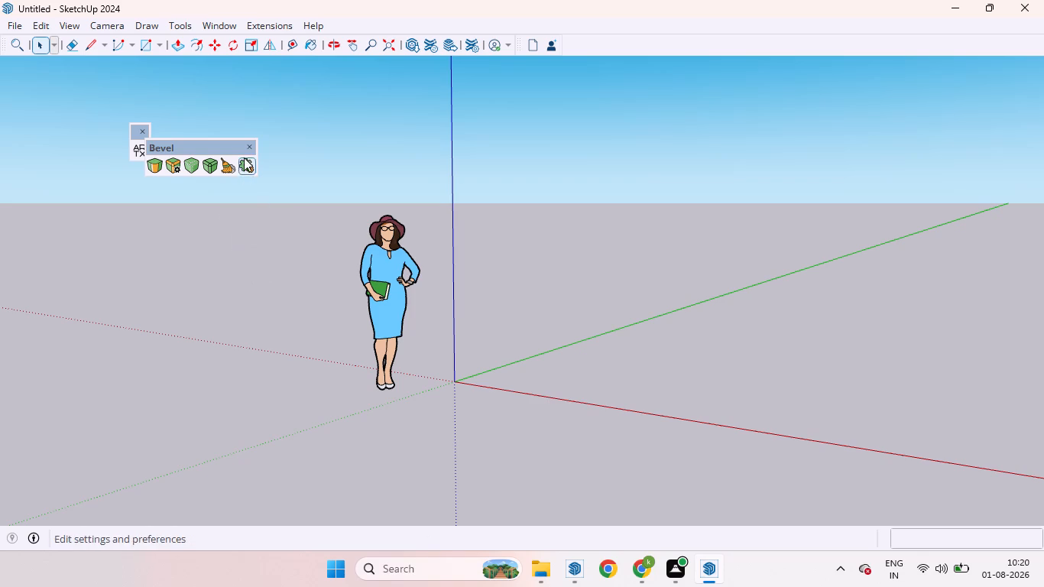
left_click(245, 147)
left_click(140, 129)
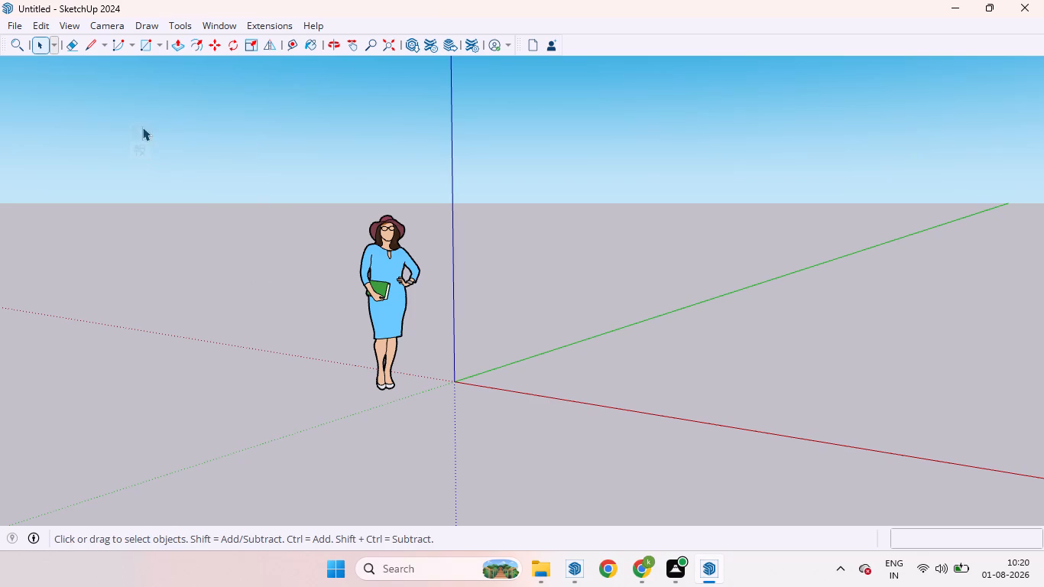
Show the Large Tool Set toolbar.
right_click(591, 21)
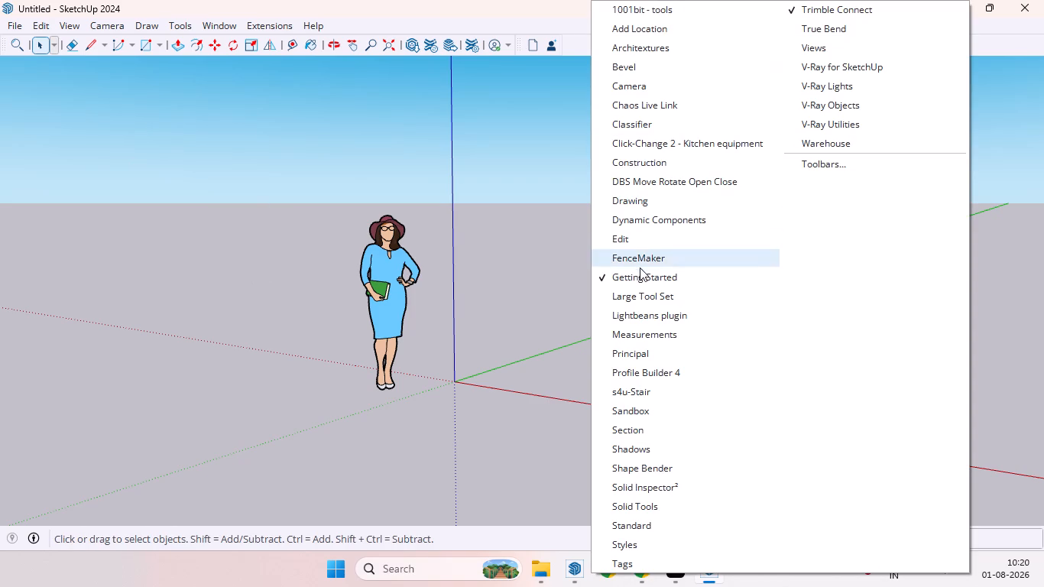
left_click(640, 293)
Delete the default scale figure standing near the origin.
left_click_drag(556, 239, 559, 242)
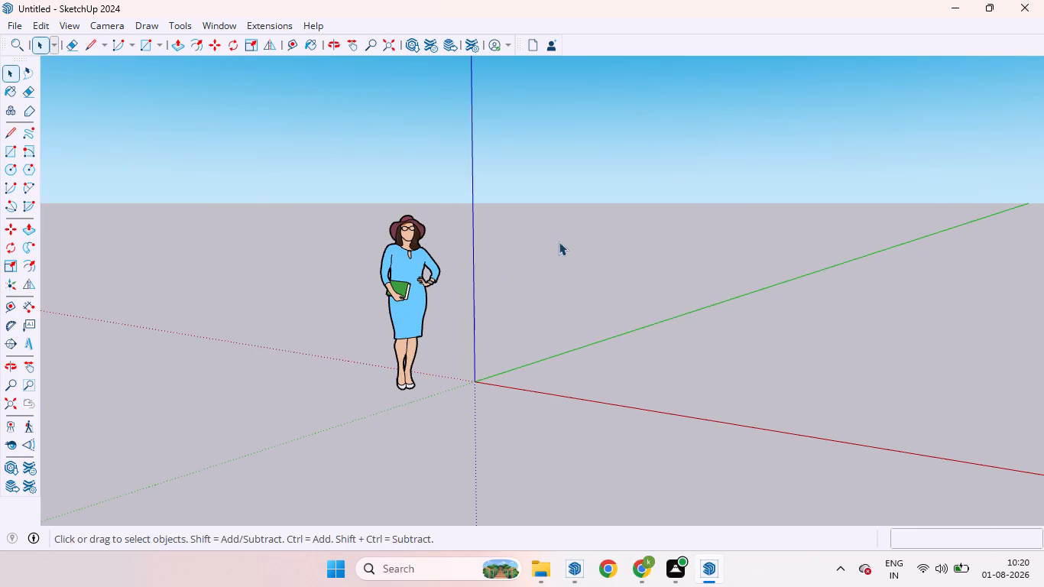
left_click_drag(559, 242, 598, 277)
middle_click_drag(556, 251, 621, 320)
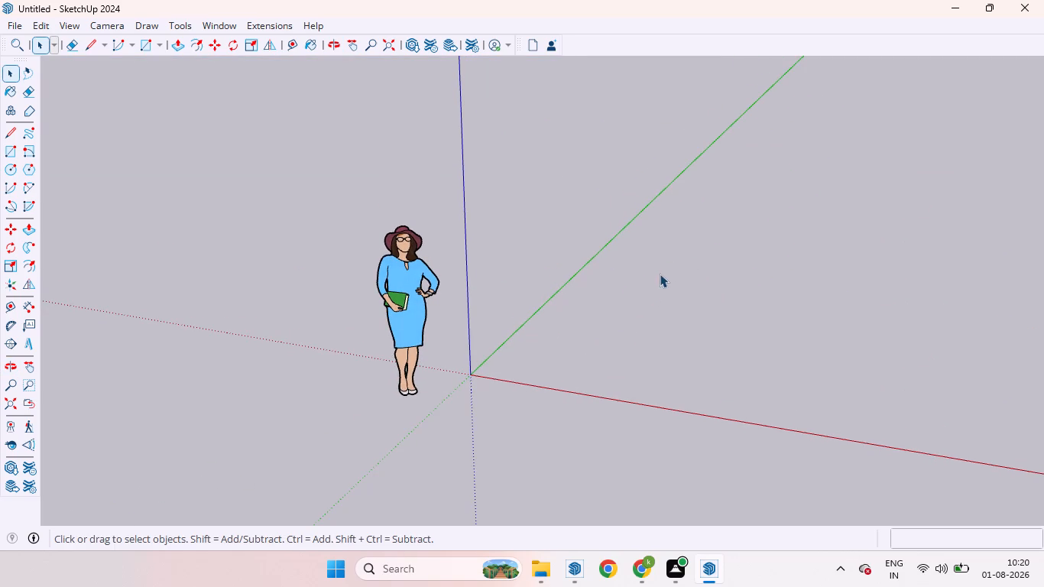
left_click(413, 311)
key("Delete")
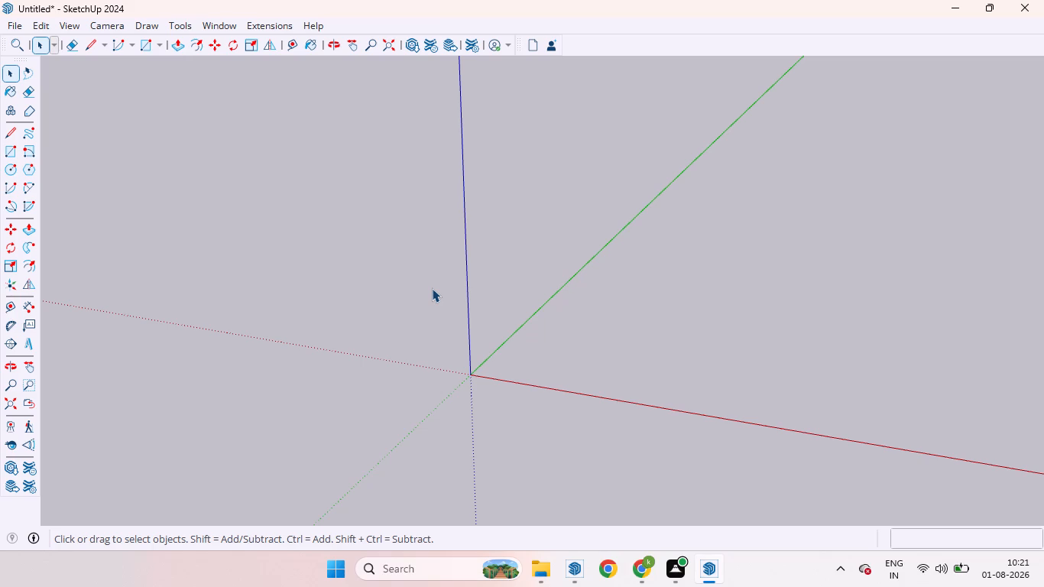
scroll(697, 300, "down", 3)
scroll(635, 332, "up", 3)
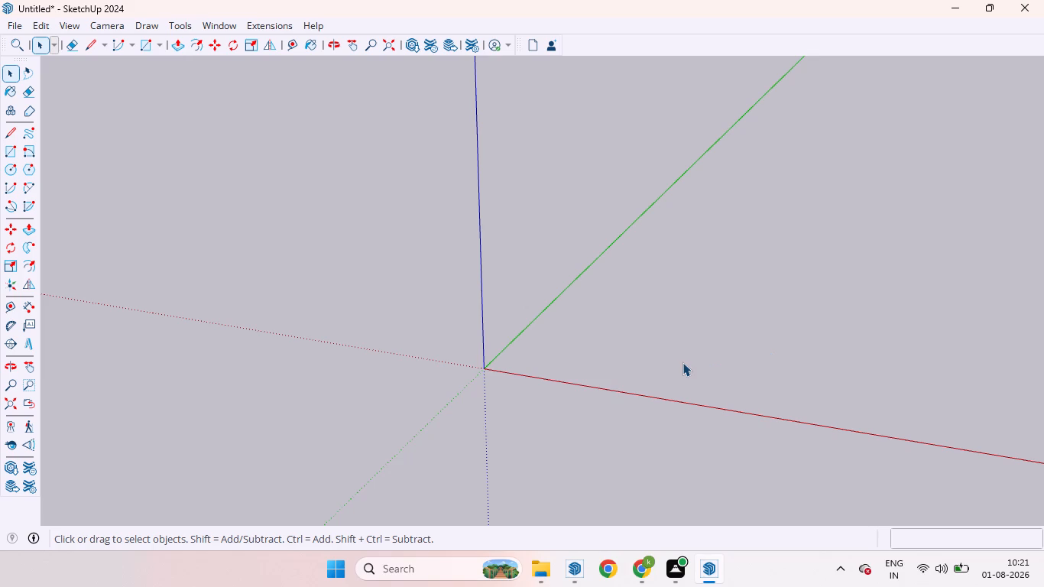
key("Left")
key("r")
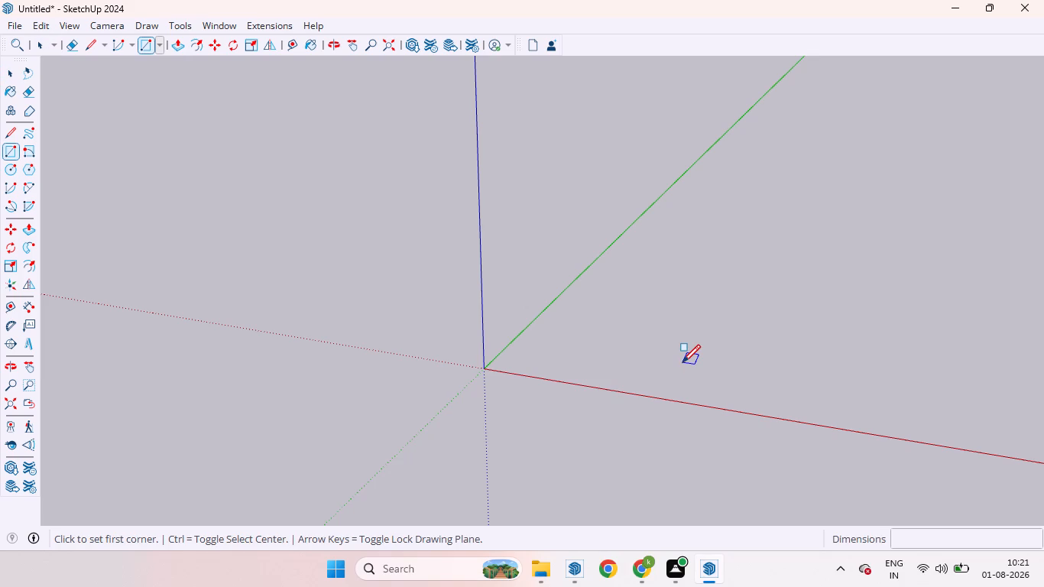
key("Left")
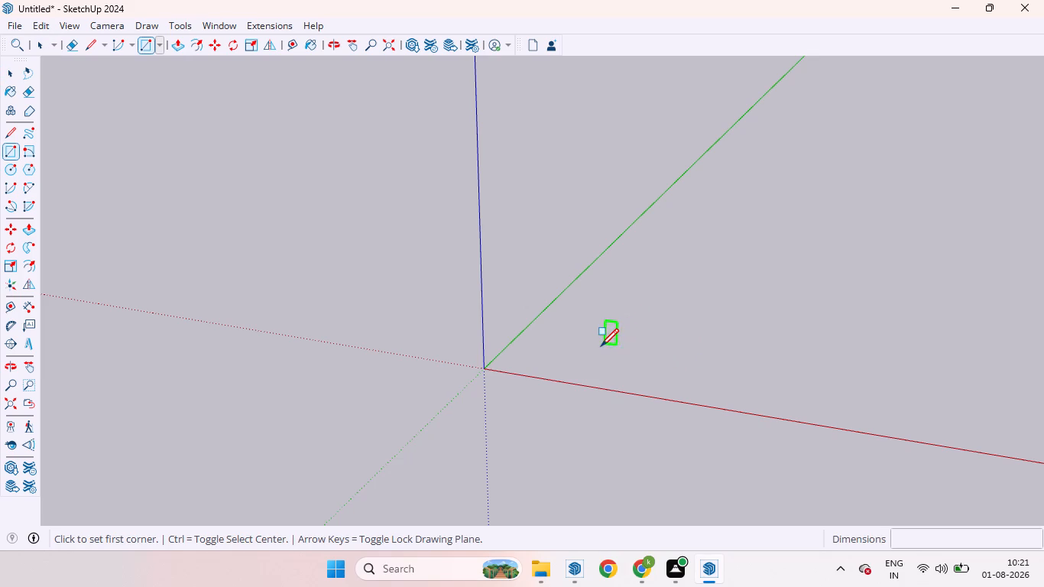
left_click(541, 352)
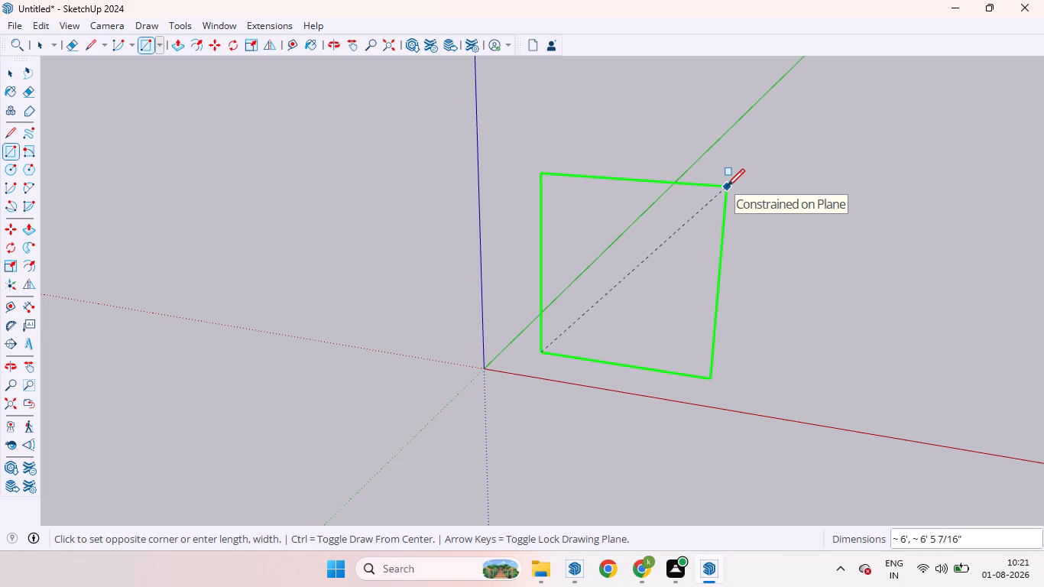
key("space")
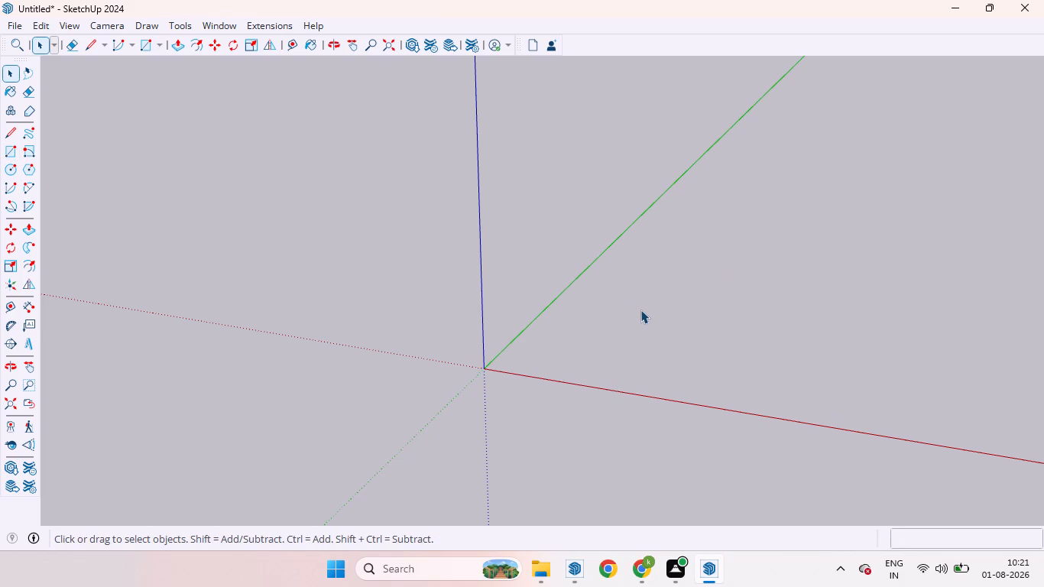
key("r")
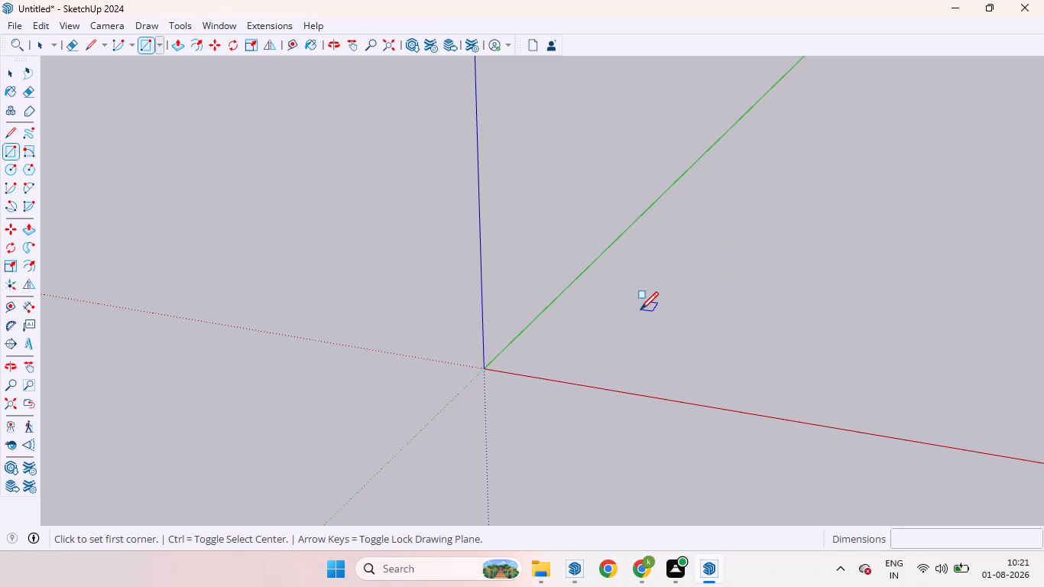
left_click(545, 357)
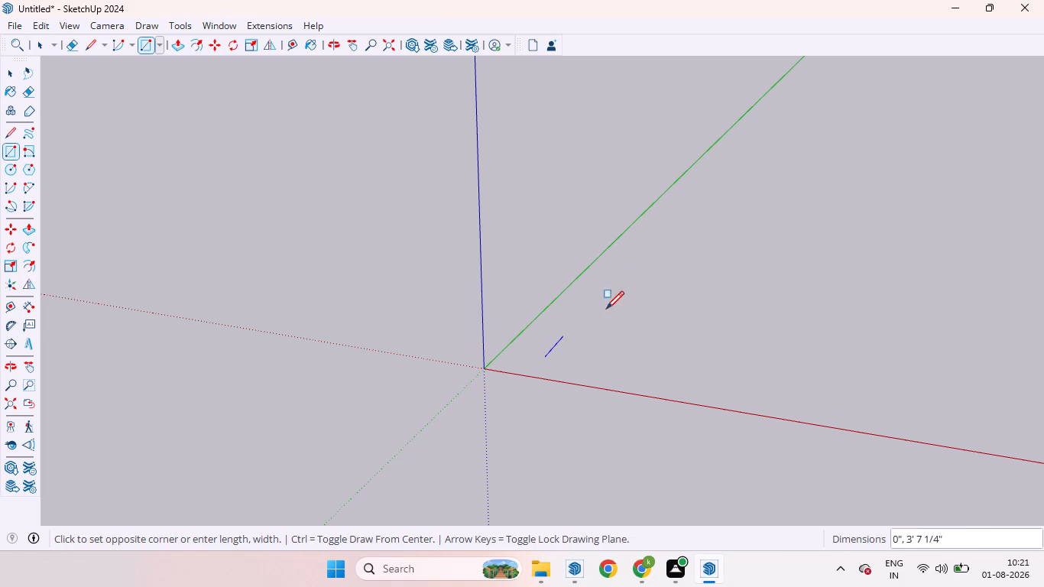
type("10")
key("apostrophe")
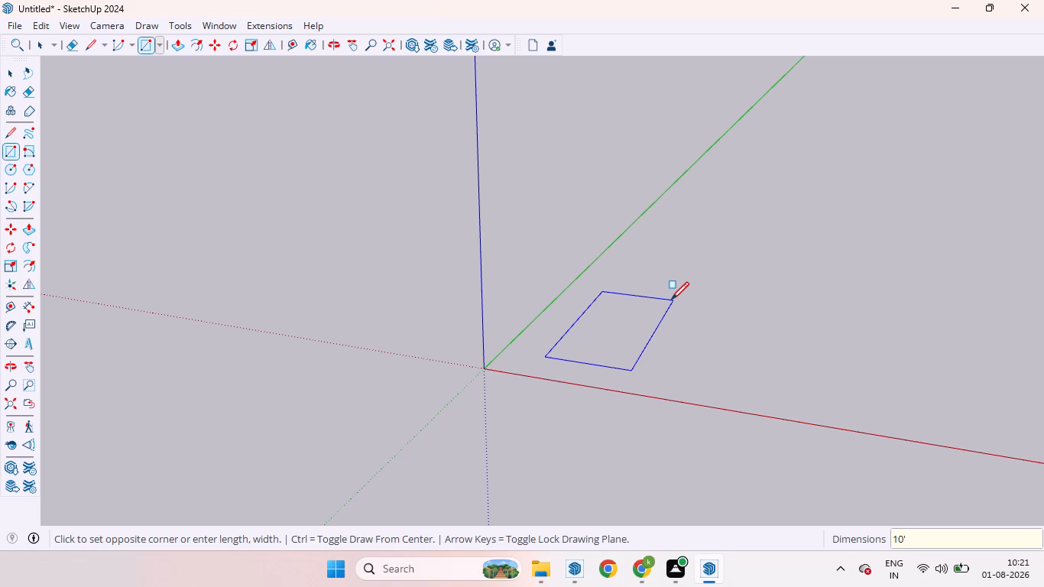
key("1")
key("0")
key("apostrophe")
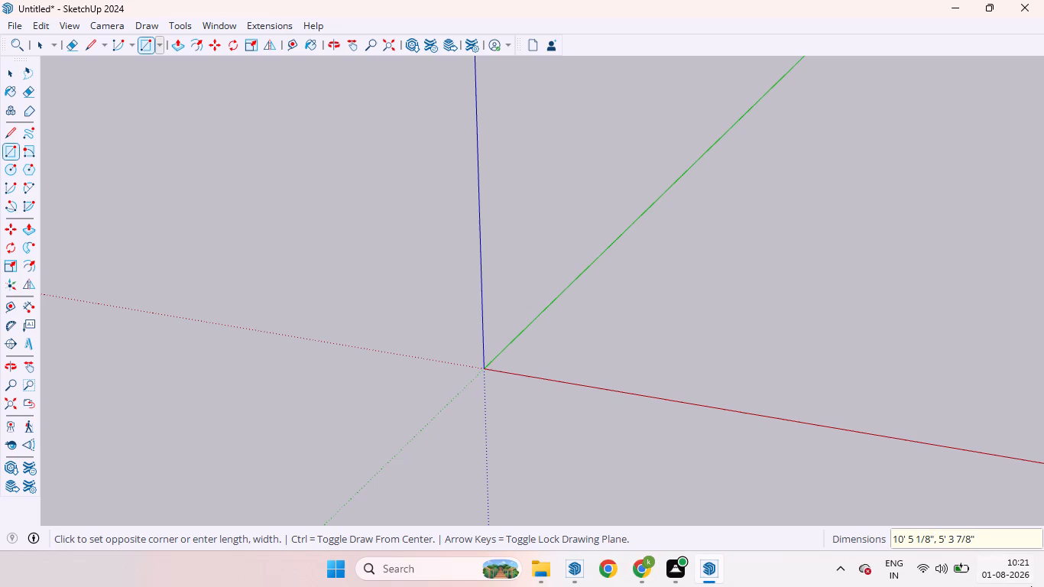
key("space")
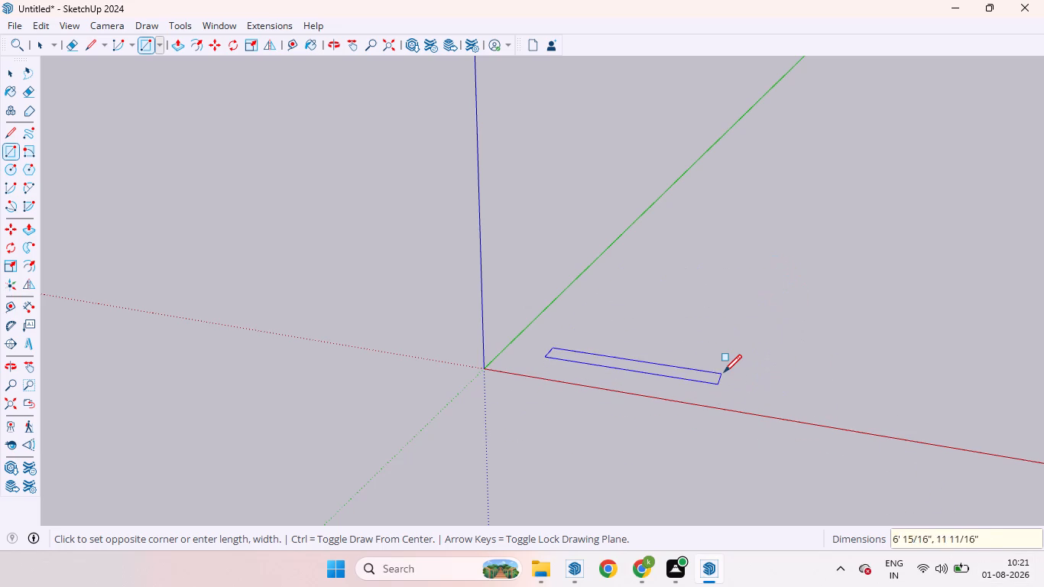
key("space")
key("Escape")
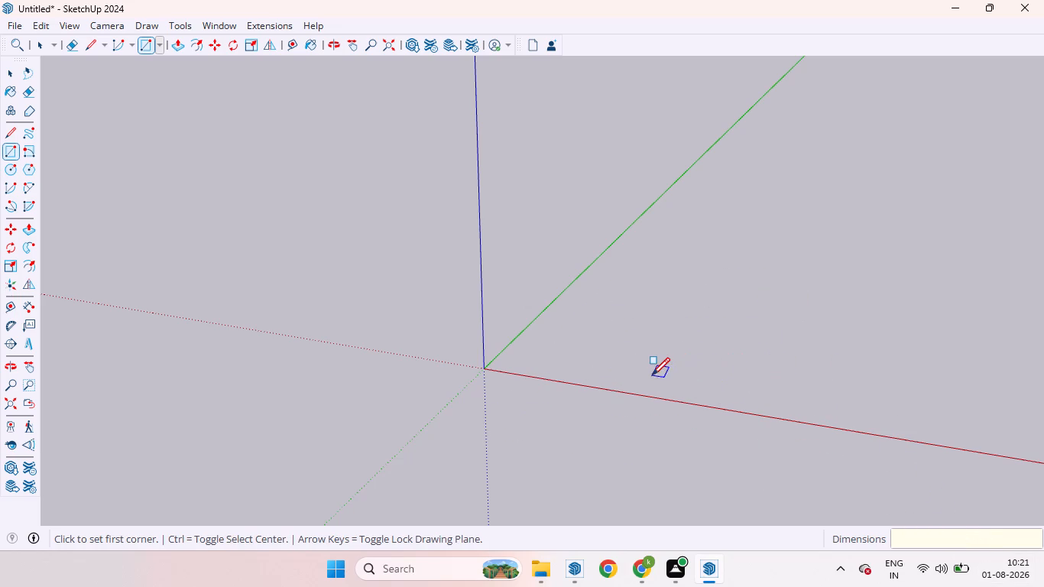
Draw a 10' by 10' rectangle on the ground plane close to the origin, beside the red axis.
key("r")
left_click(542, 354)
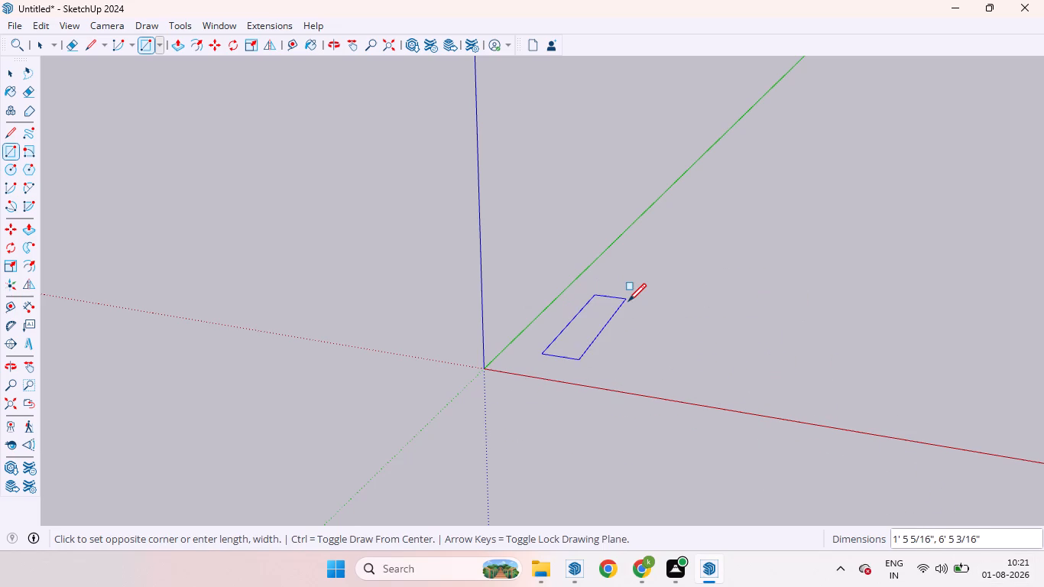
key("1")
type("0'")
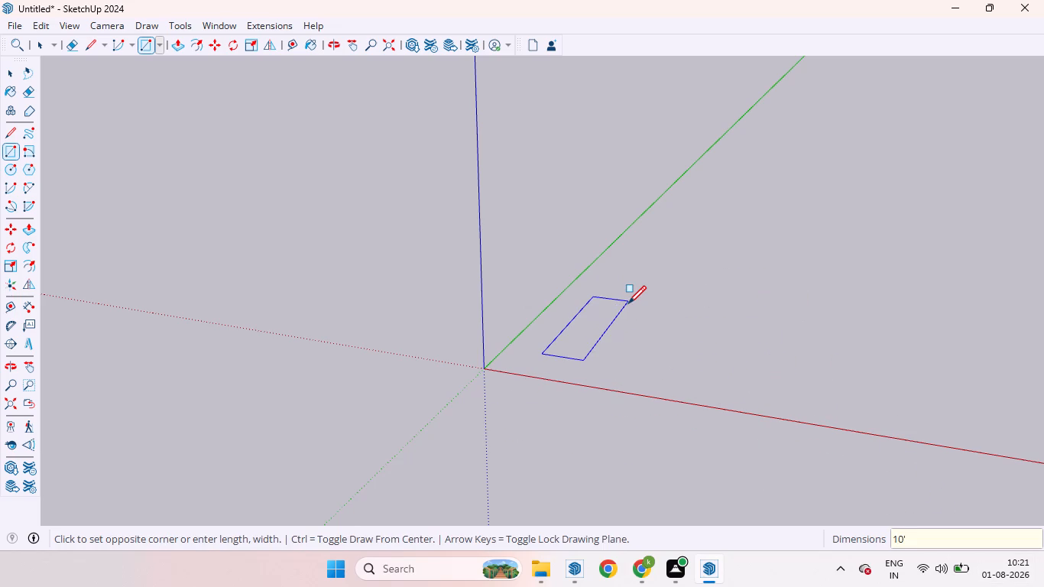
key("comma")
type("10'")
key("Return")
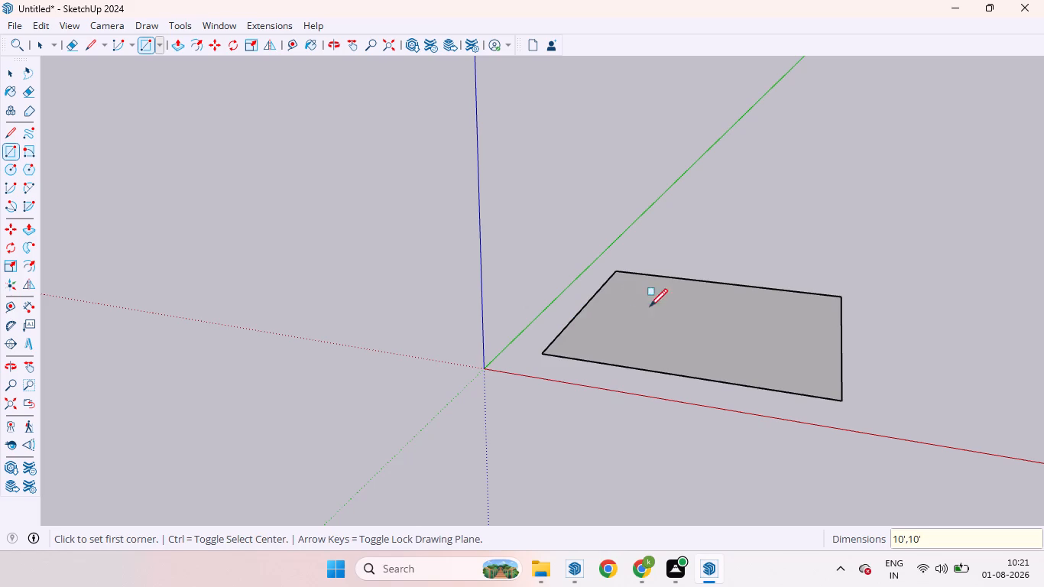
key("space")
Push/Pull the square face upward by 6" to form a floor slab.
middle_click_drag(815, 318, 824, 446)
left_click(718, 355)
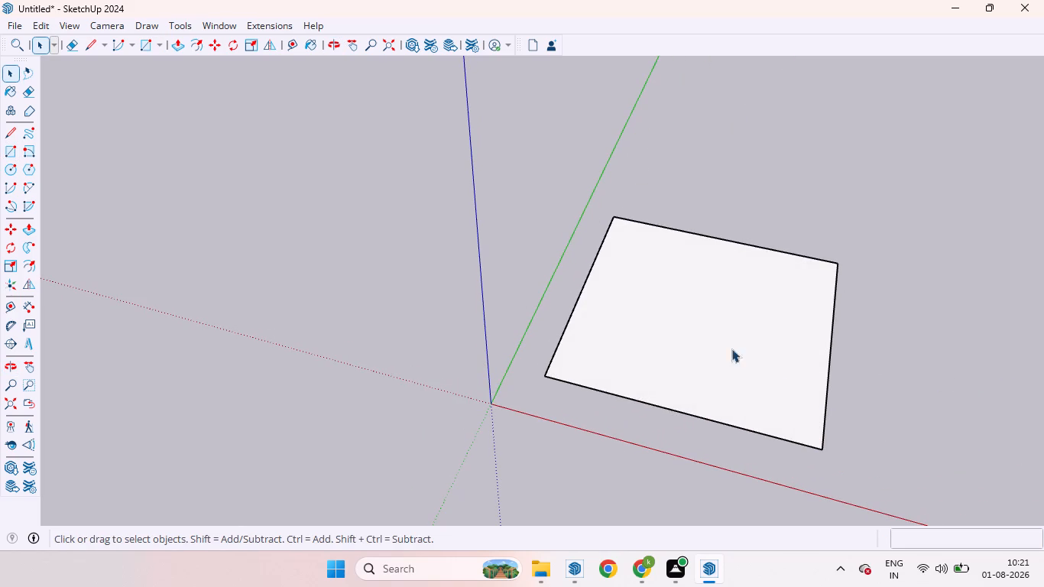
key("p")
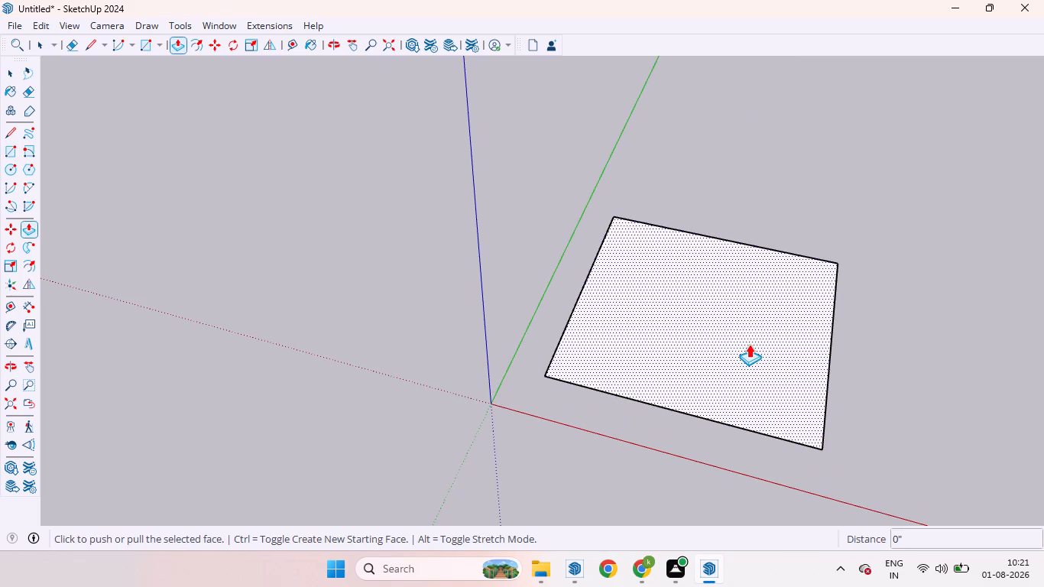
left_click_drag(749, 344, 749, 333)
key("6")
key("Return")
left_click(861, 426)
key("space")
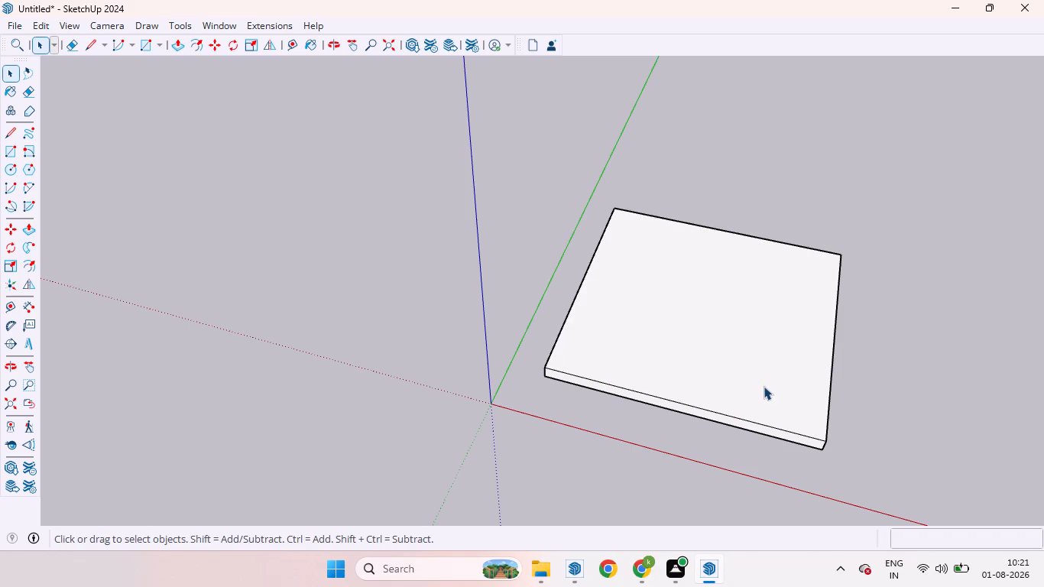
Make the whole slab, with all its faces and edges, a group.
triple_click(763, 384)
left_click(763, 384)
right_click(763, 384)
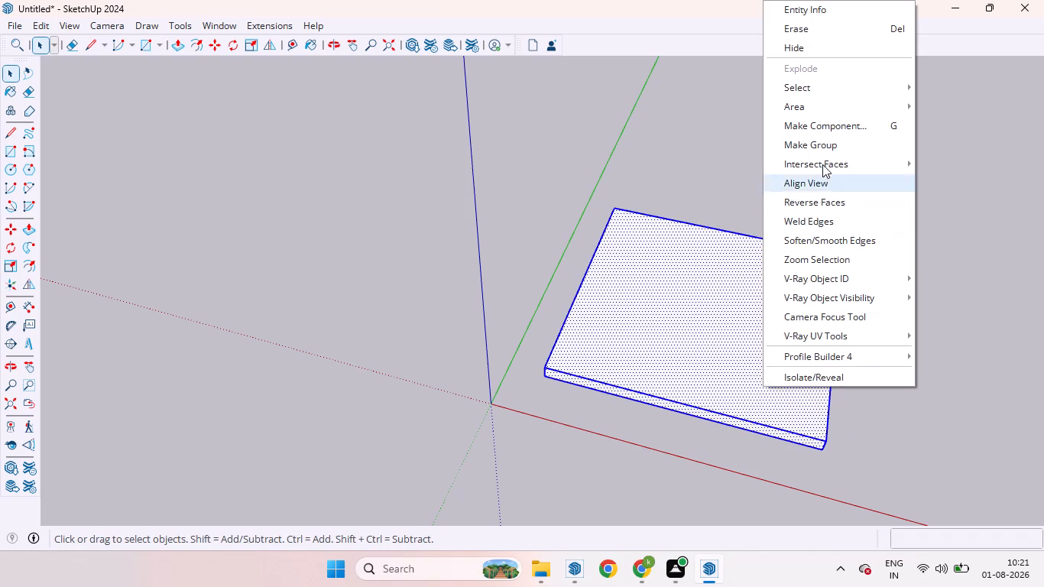
left_click(819, 143)
left_click(872, 338)
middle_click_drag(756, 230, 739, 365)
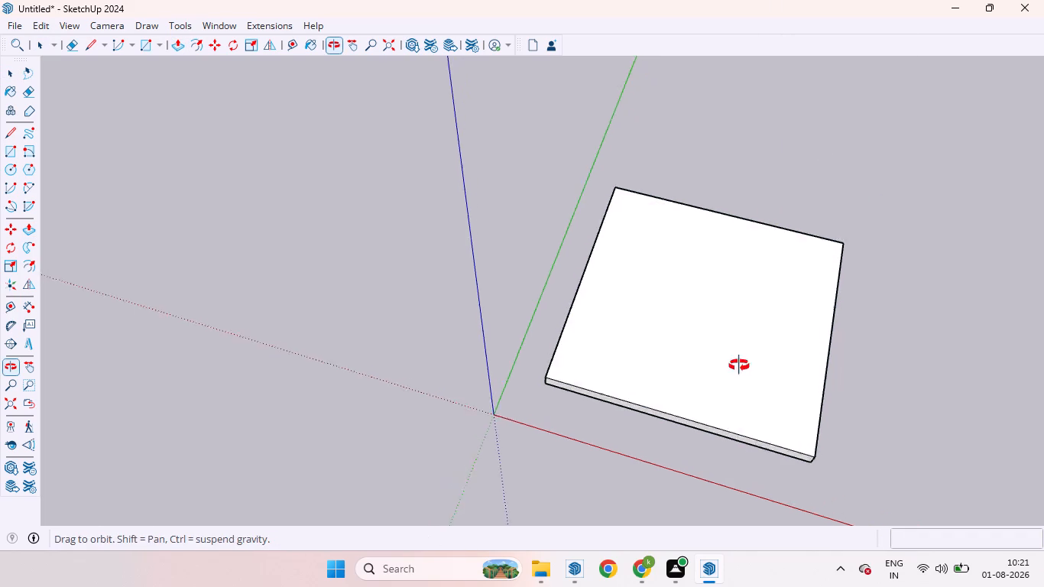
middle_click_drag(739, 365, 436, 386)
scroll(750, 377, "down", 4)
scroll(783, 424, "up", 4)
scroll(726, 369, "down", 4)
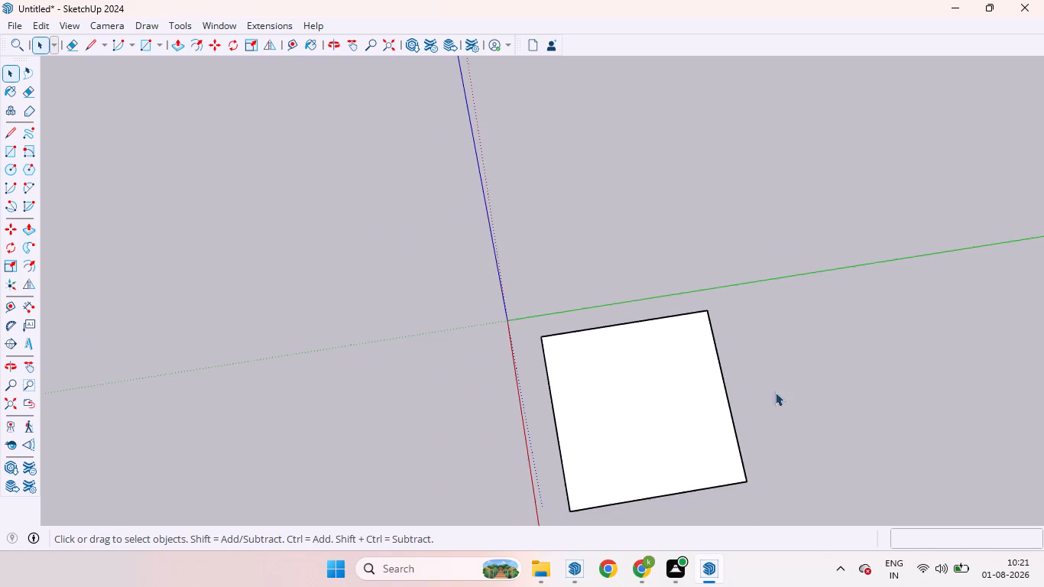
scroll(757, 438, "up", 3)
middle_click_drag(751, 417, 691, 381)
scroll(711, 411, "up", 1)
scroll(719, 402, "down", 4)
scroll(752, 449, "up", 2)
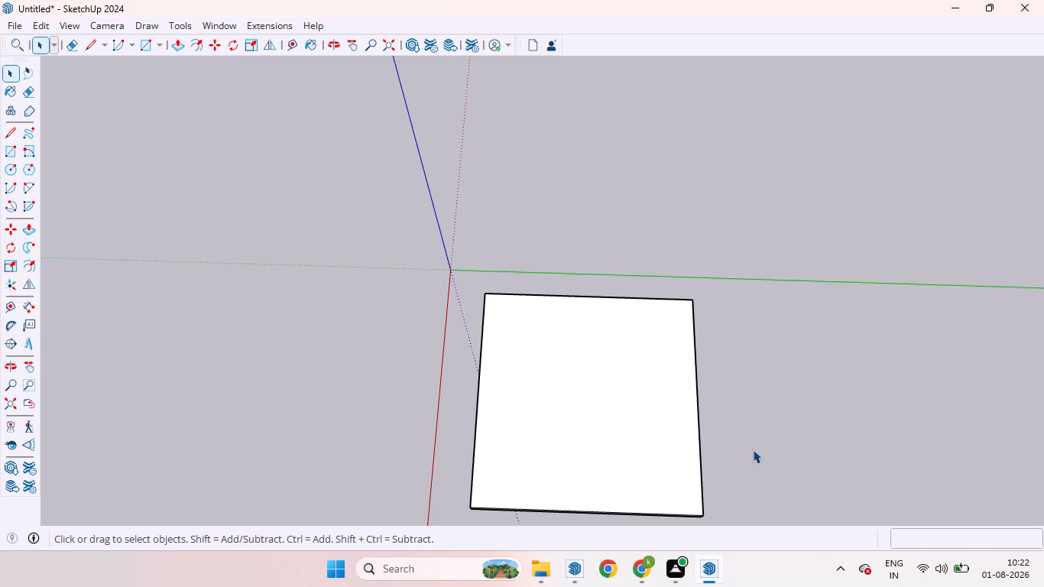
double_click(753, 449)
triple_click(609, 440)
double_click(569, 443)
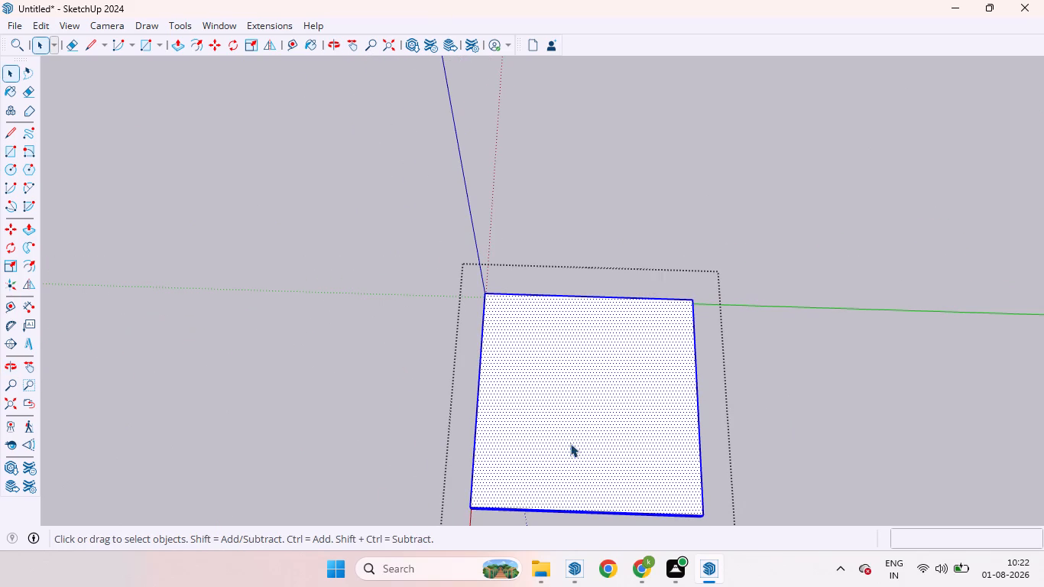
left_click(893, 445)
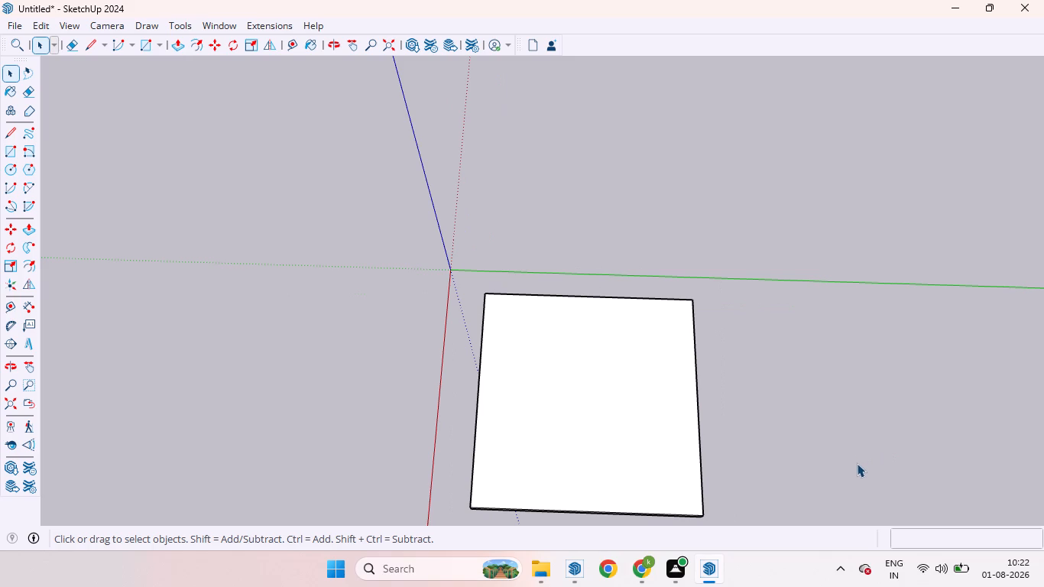
Place a guide 4.5" inside the slab's far edge that runs parallel to the red axis.
key("t")
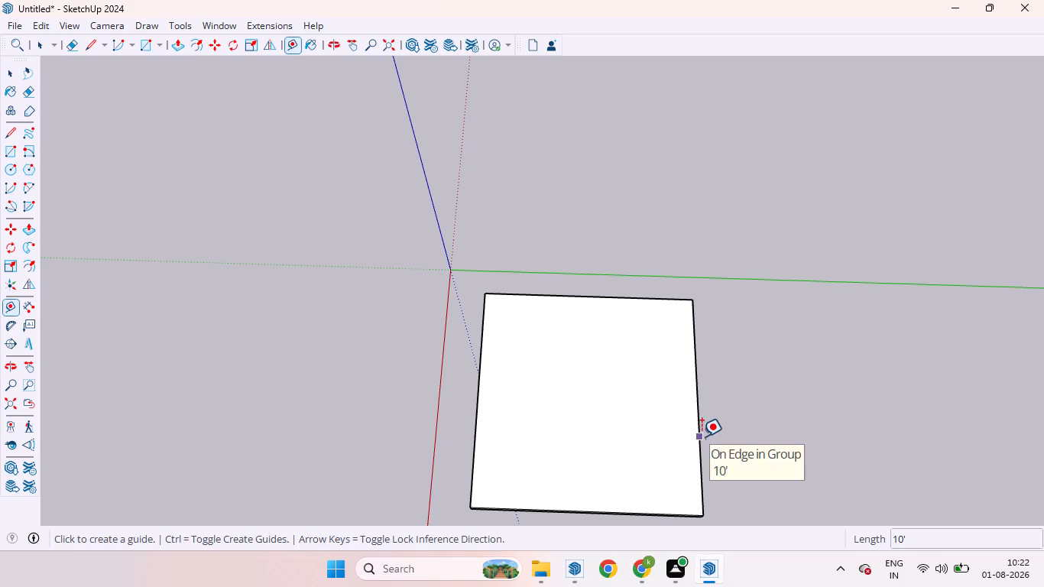
left_click(702, 436)
key("4")
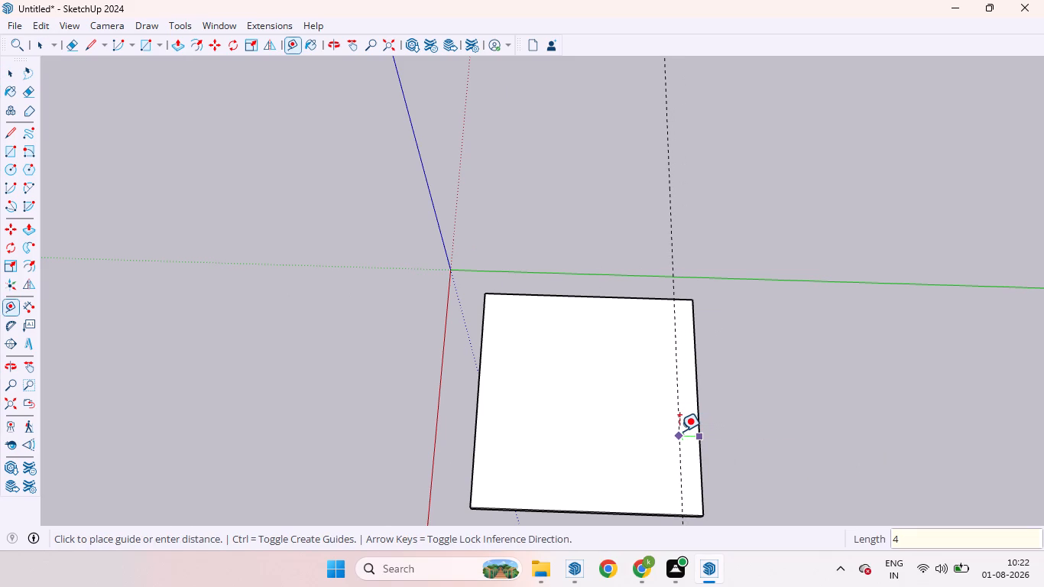
key("period")
key("5")
key("Return")
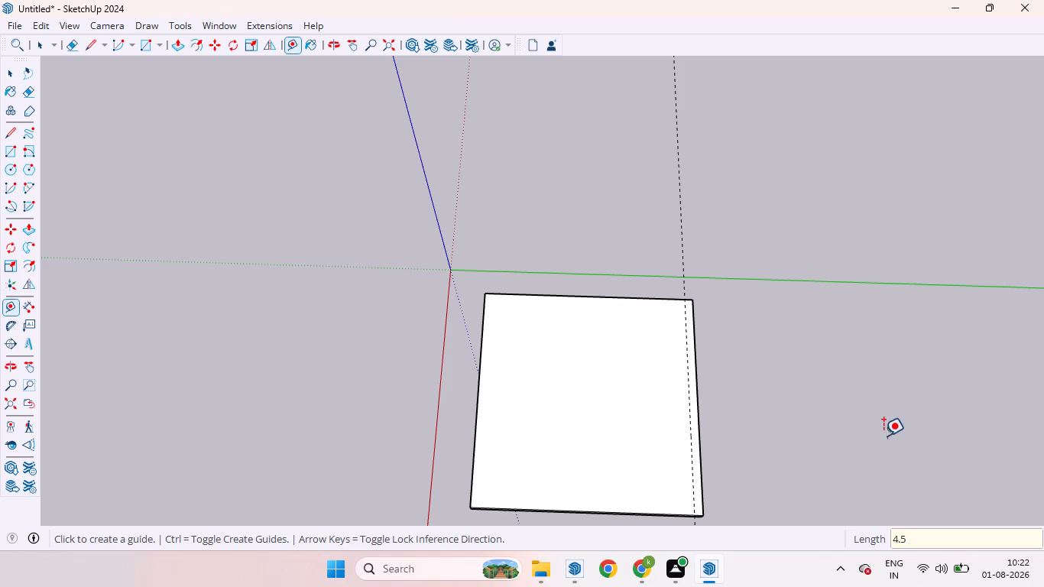
In a new empty group, draw a 4 1/2" by 10' rectangle on the slab between the guide and the far edge.
key("space")
right_click(796, 413)
left_click(858, 461)
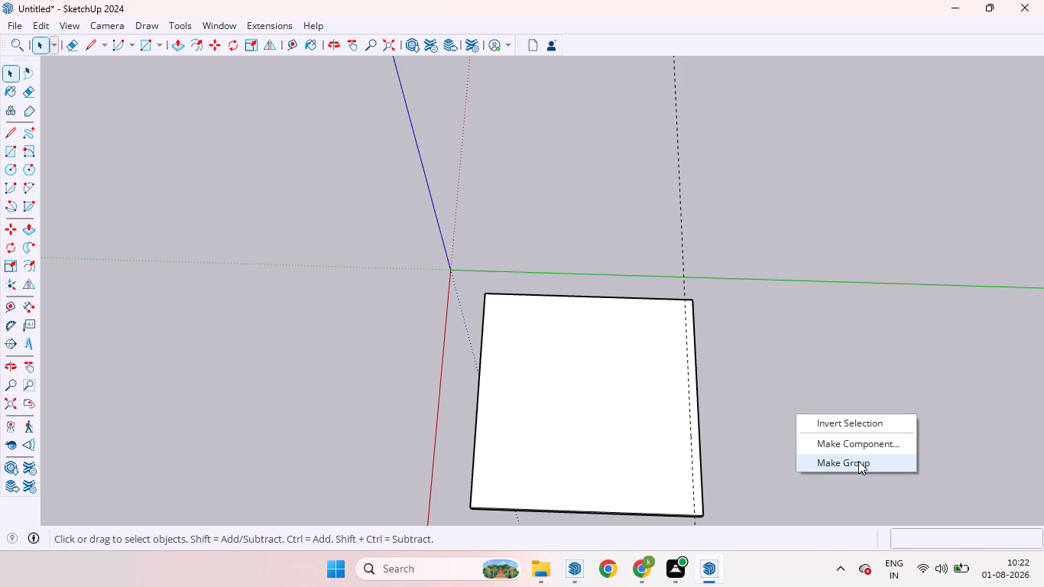
key("r")
scroll(683, 274, "up", 2)
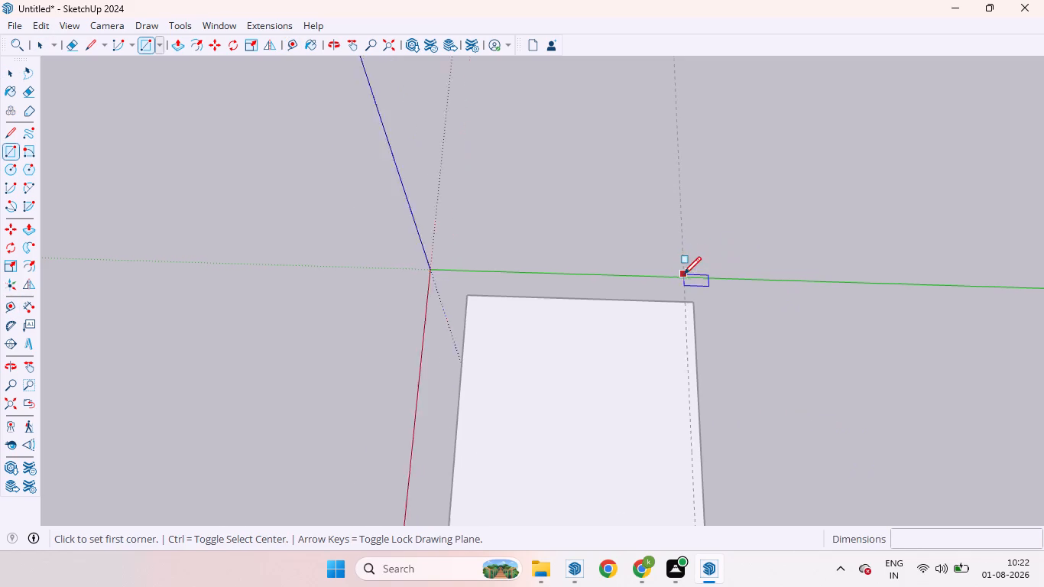
scroll(683, 274, "up", 1)
left_click(684, 310)
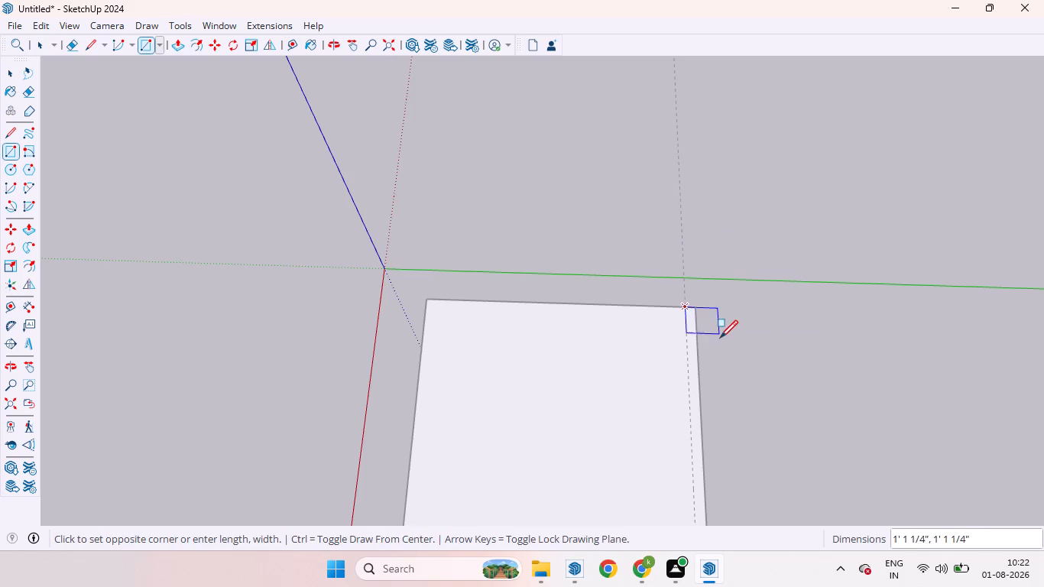
scroll(720, 338, "down", 13)
scroll(728, 431, "up", 12)
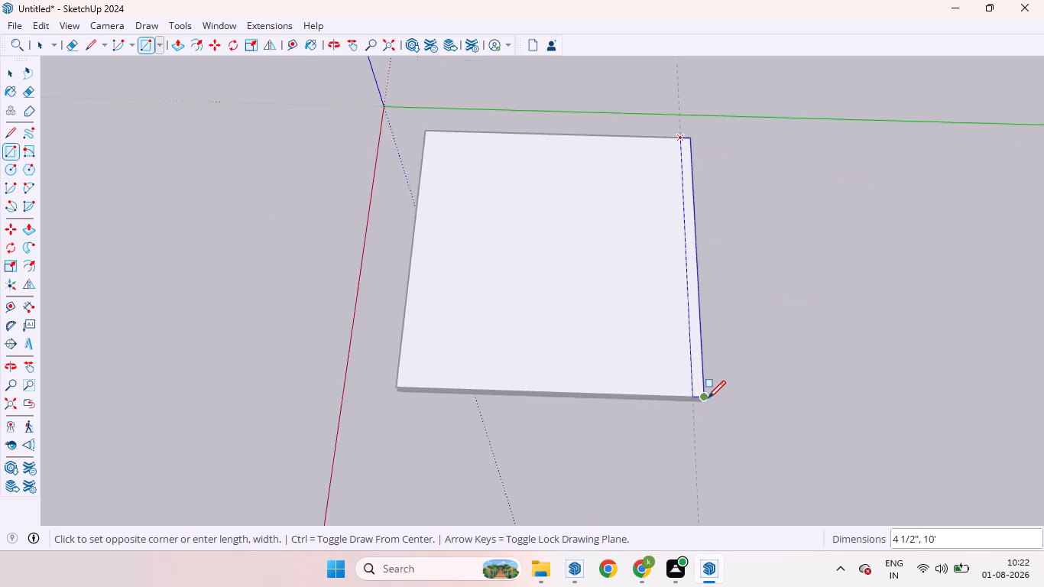
scroll(708, 398, "up", 1)
left_click(706, 392)
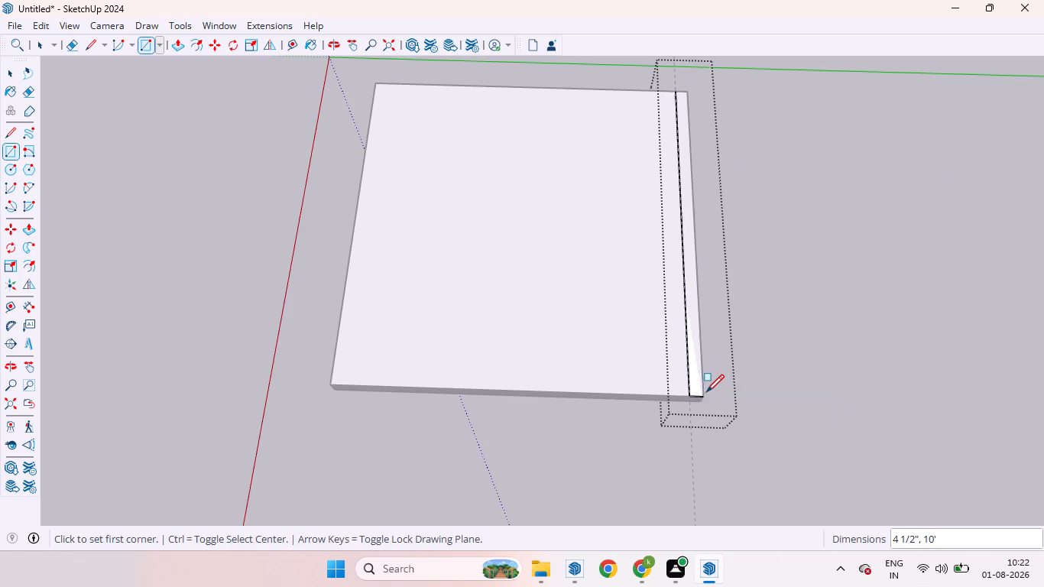
Push/Pull the narrow strip upward by 9' to form a wall, and close its group.
key("space")
key("p")
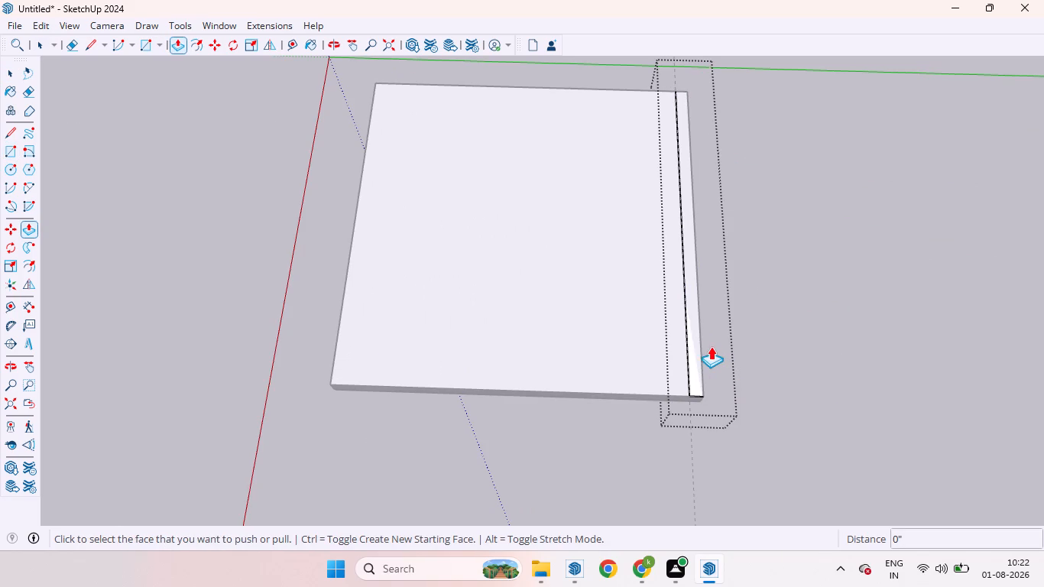
left_click_drag(694, 350, 715, 272)
type("9'")
key("Return")
key("space")
scroll(883, 341, "down", 5)
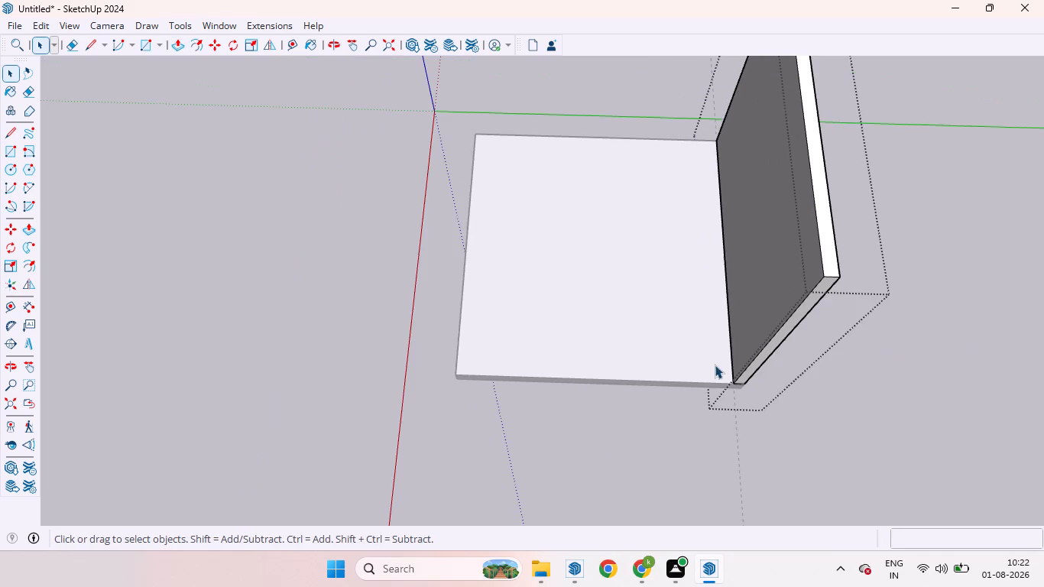
middle_click_drag(704, 321, 1041, 144)
scroll(804, 319, "down", 5)
left_click(771, 319)
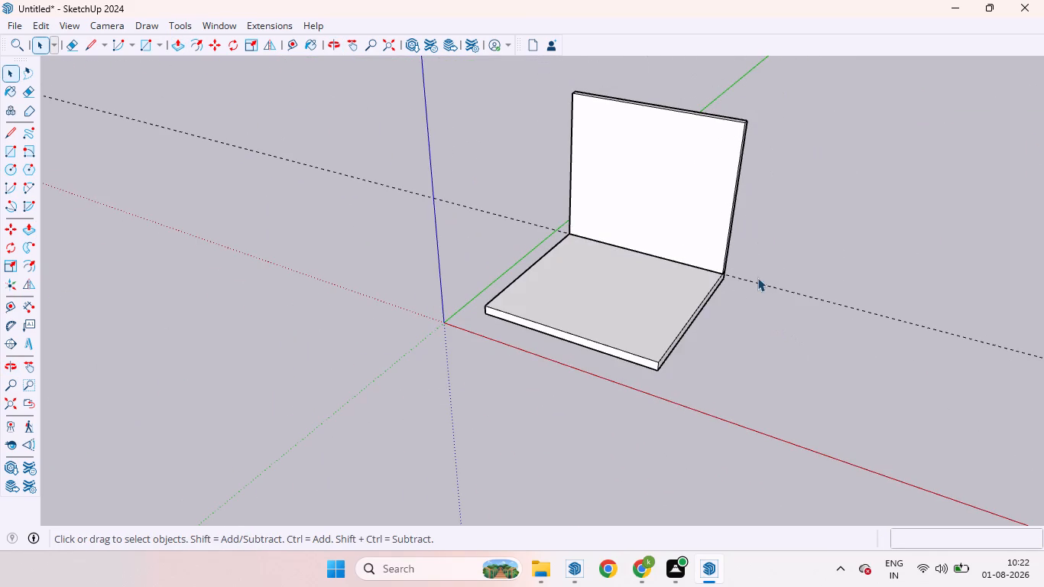
left_click(698, 201)
left_click(673, 288)
Draw a 2400 mm line along the wall's base, starting from its lower-left corner.
scroll(785, 286, "down", 2)
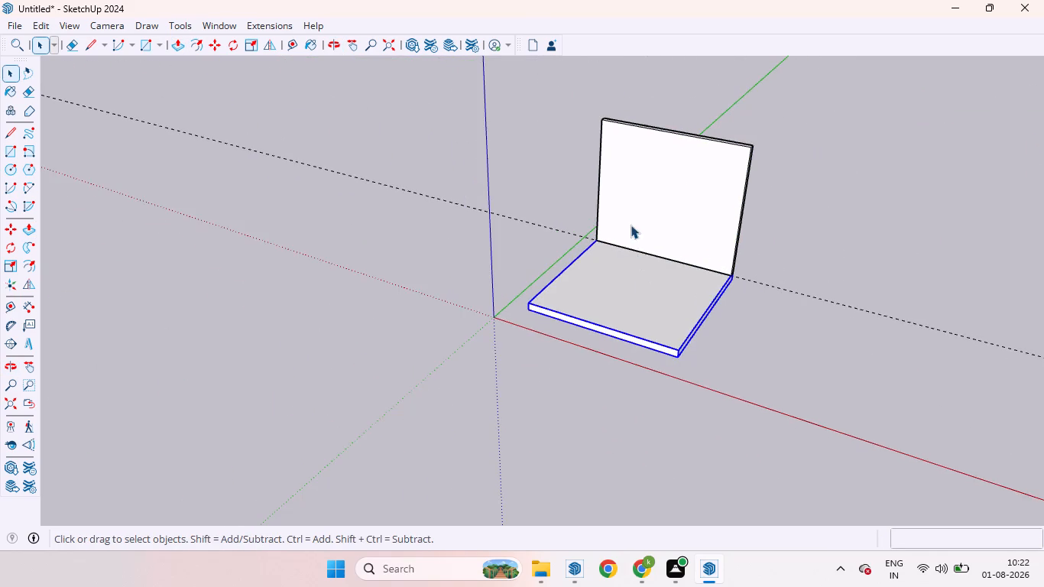
middle_click_drag(636, 225, 802, 139)
scroll(742, 73, "up", 9)
scroll(660, 178, "up", 3)
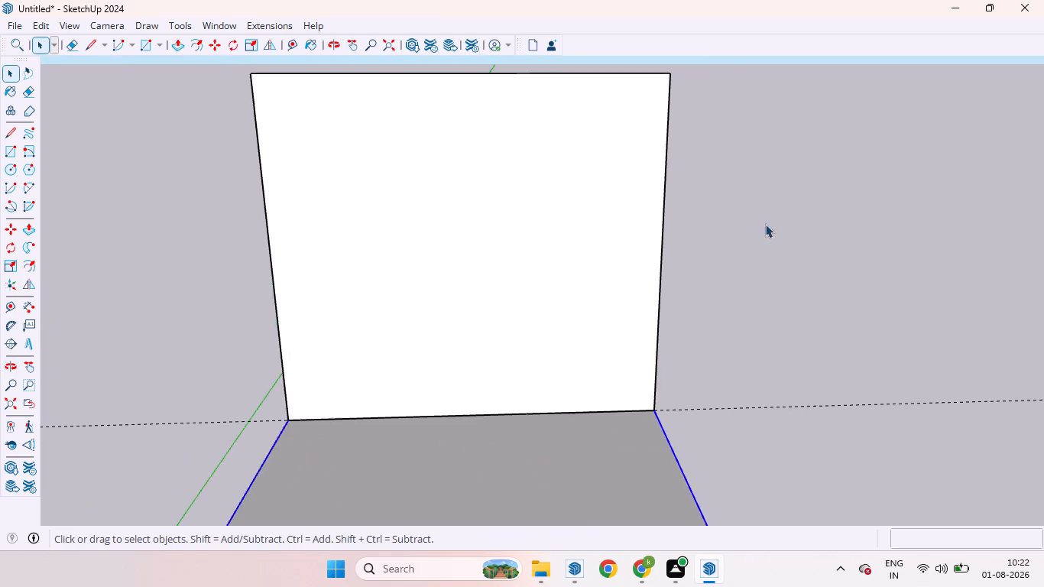
scroll(763, 290, "down", 3)
left_click(788, 392)
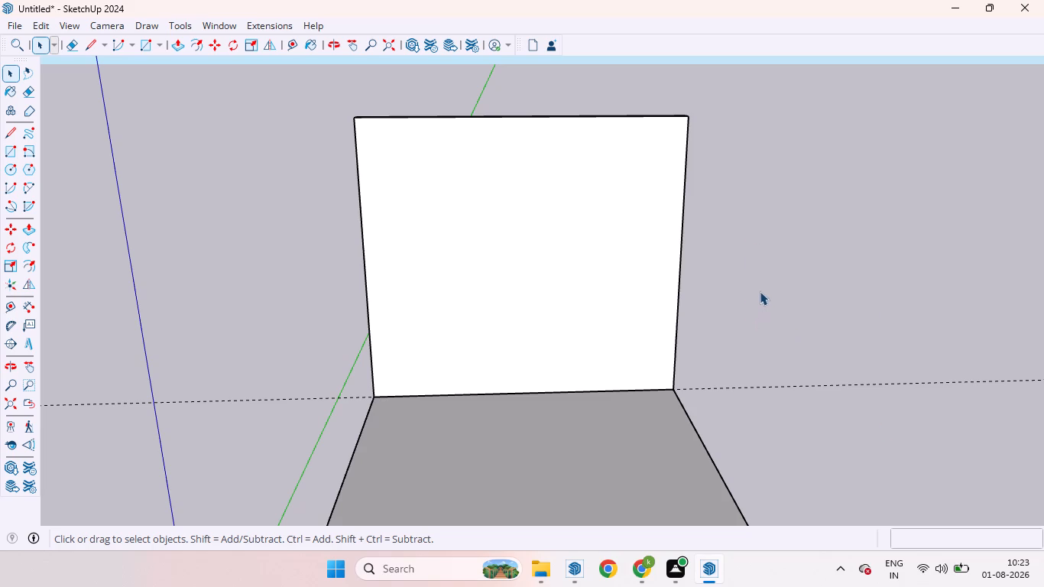
scroll(787, 333, "down", 1)
middle_click_drag(810, 339, 818, 316)
scroll(818, 314, "up", 1)
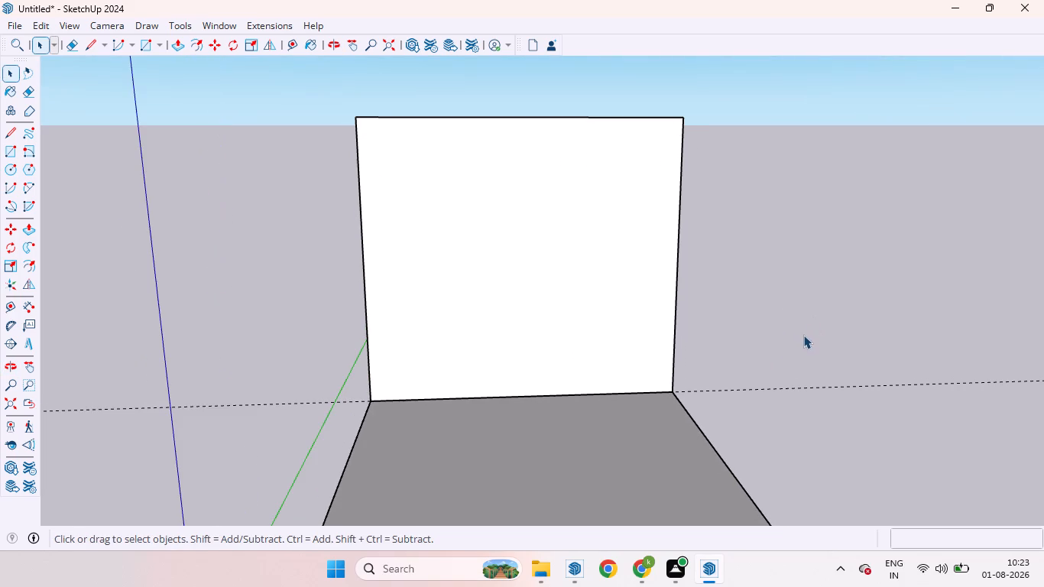
key("l")
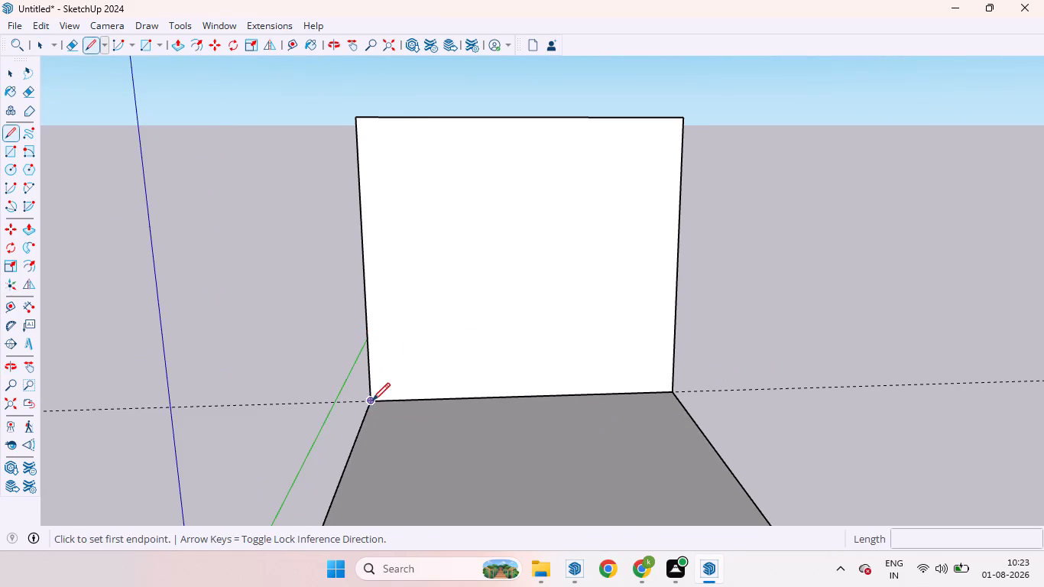
left_click(372, 401)
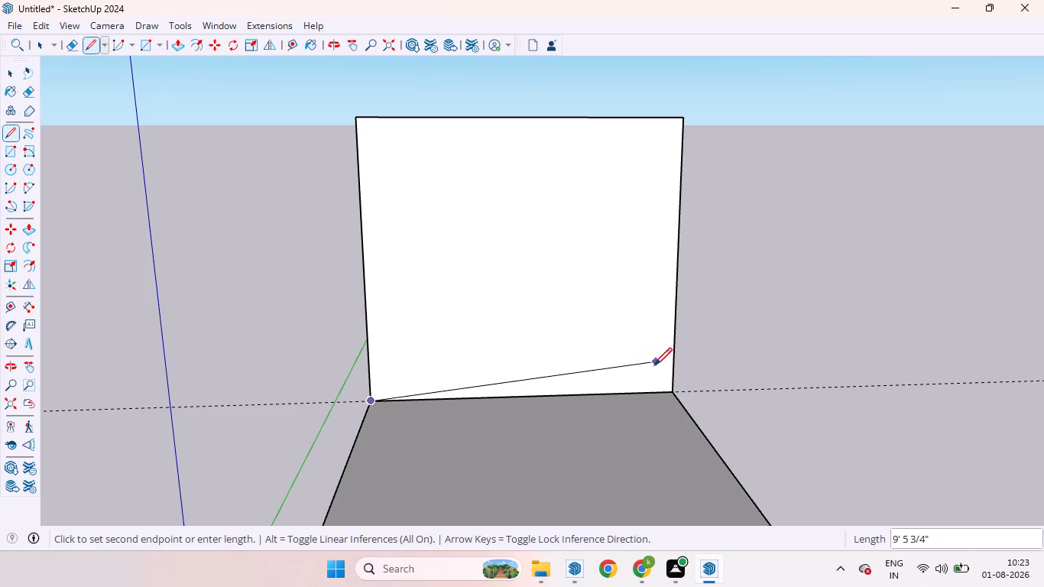
key("2")
key("4")
type("00")
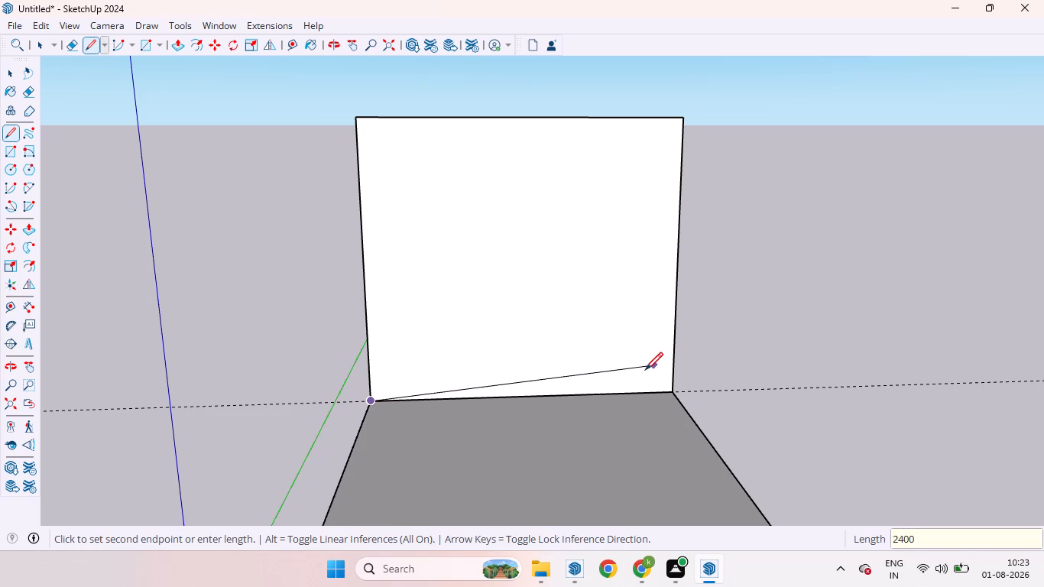
type("mm")
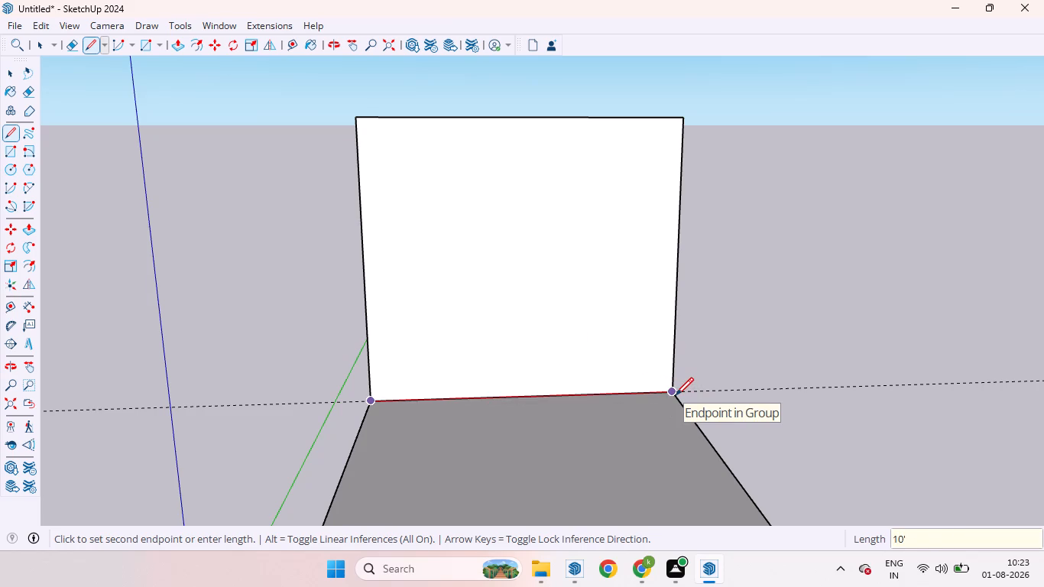
key("2")
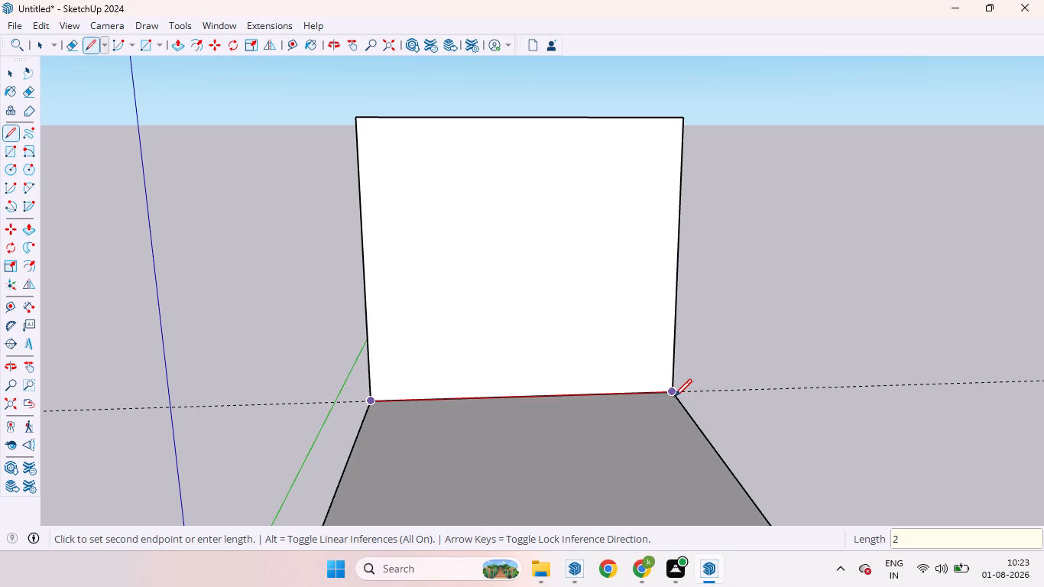
type("400")
type("mm")
key("Return")
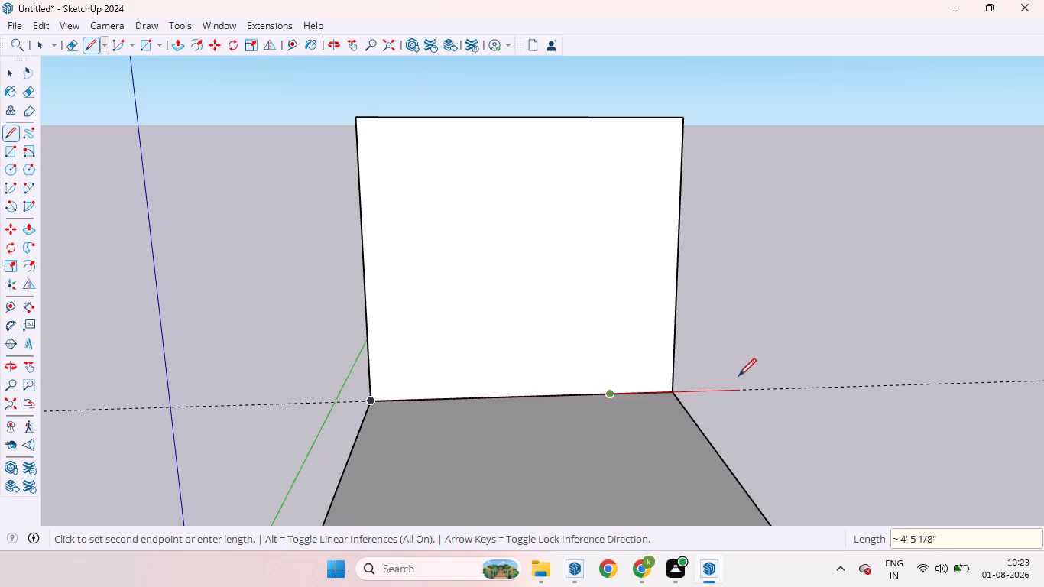
key("space")
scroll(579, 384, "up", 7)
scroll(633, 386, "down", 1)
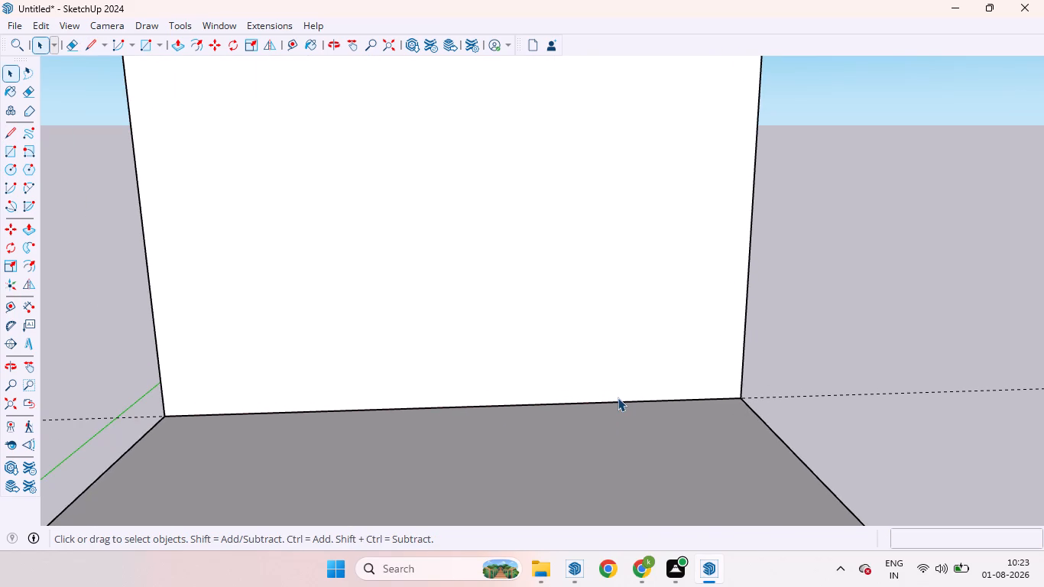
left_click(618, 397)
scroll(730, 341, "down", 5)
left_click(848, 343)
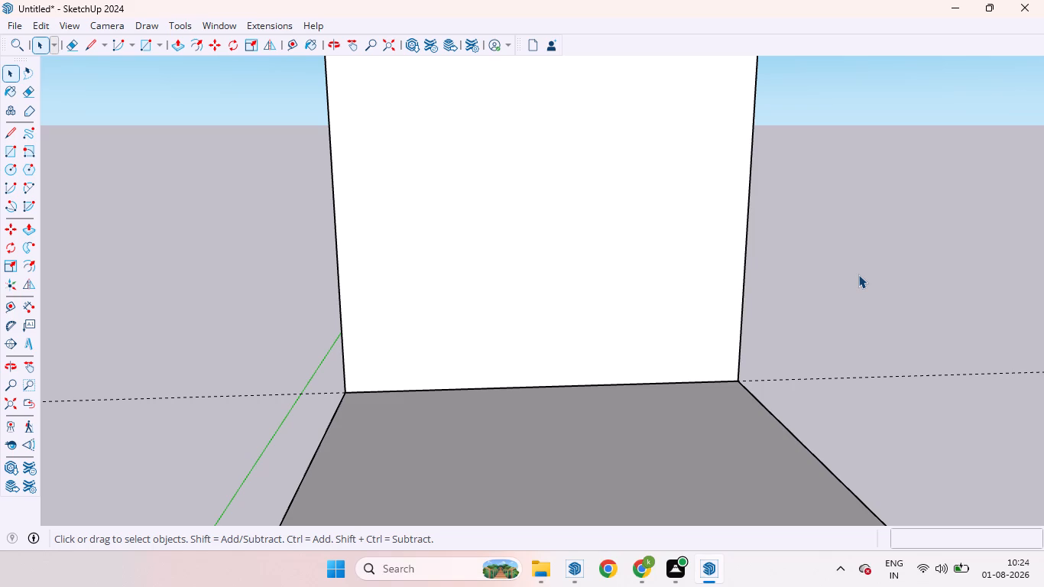
Place a horizontal guide on the wall face 750 mm above the wall's base edge.
key("t")
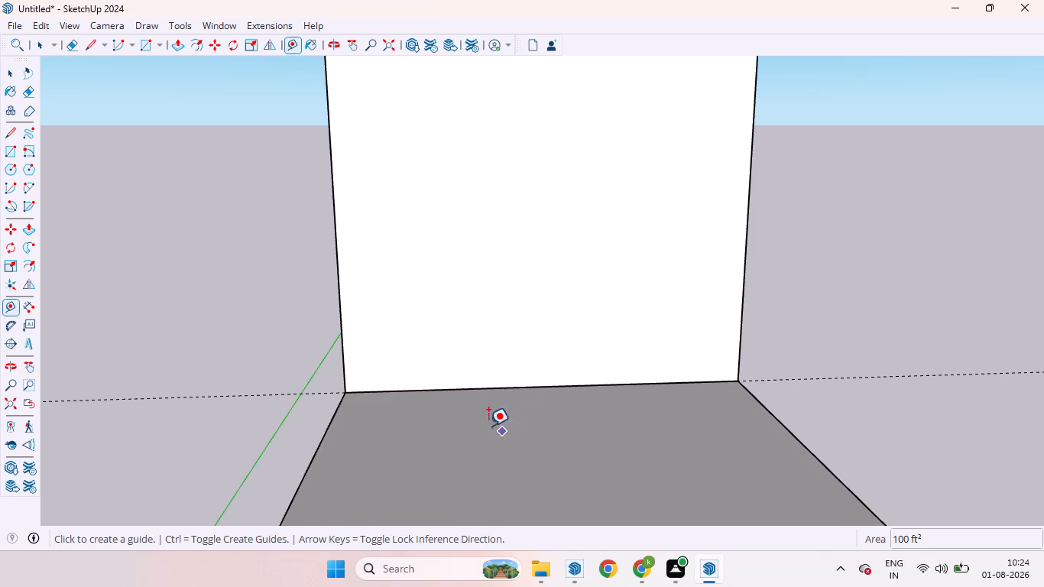
left_click(500, 386)
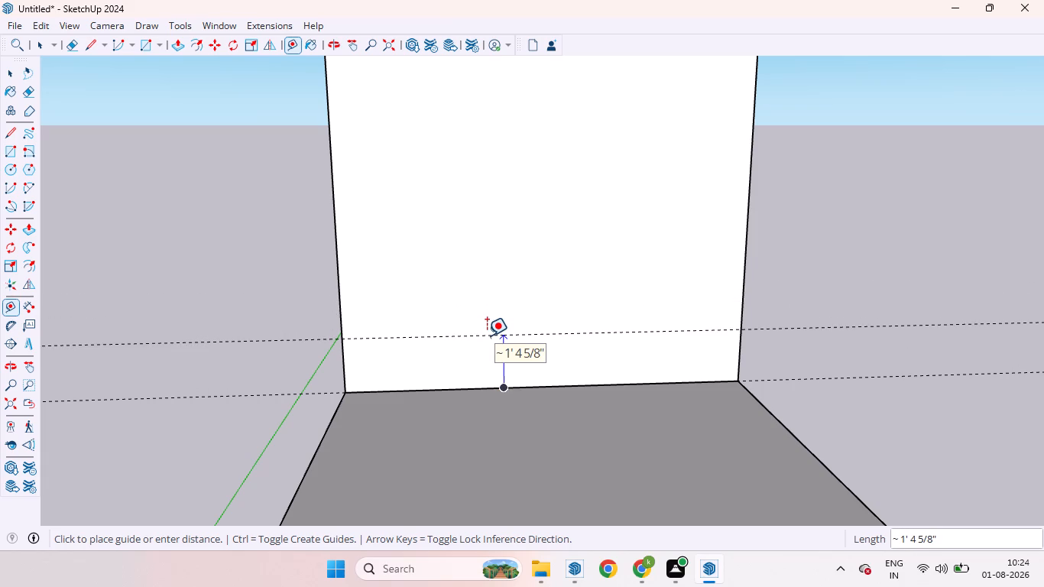
type("750")
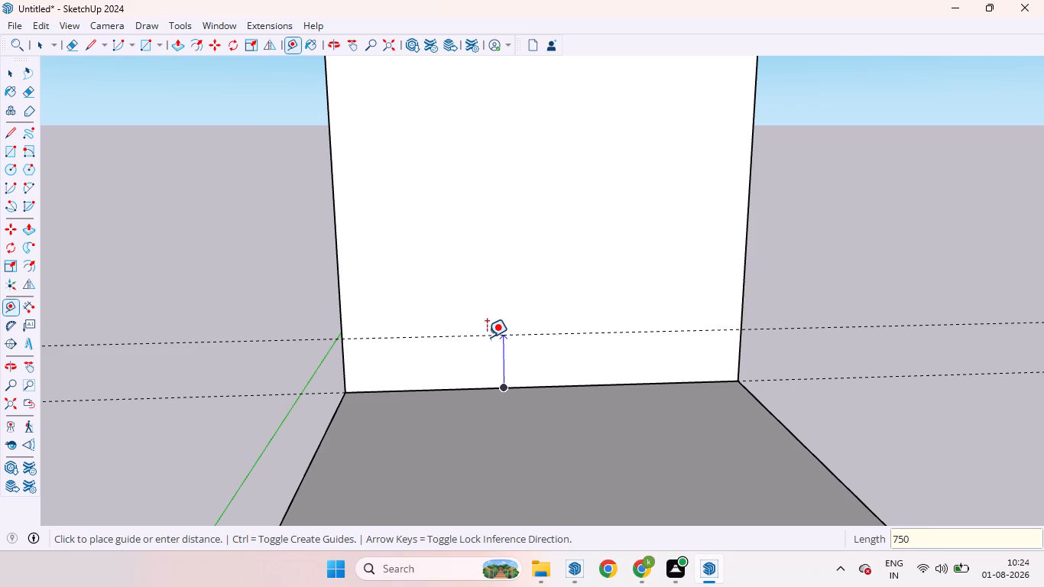
type("mm")
key("Return")
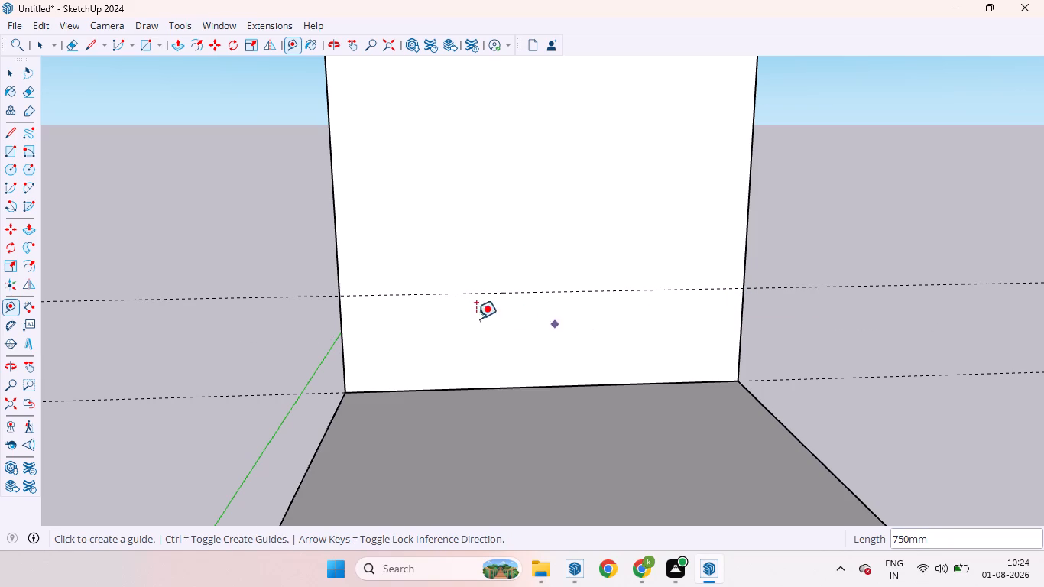
Place a vertical guide on the wall face 600 mm in from the wall's left edge.
left_click(341, 330)
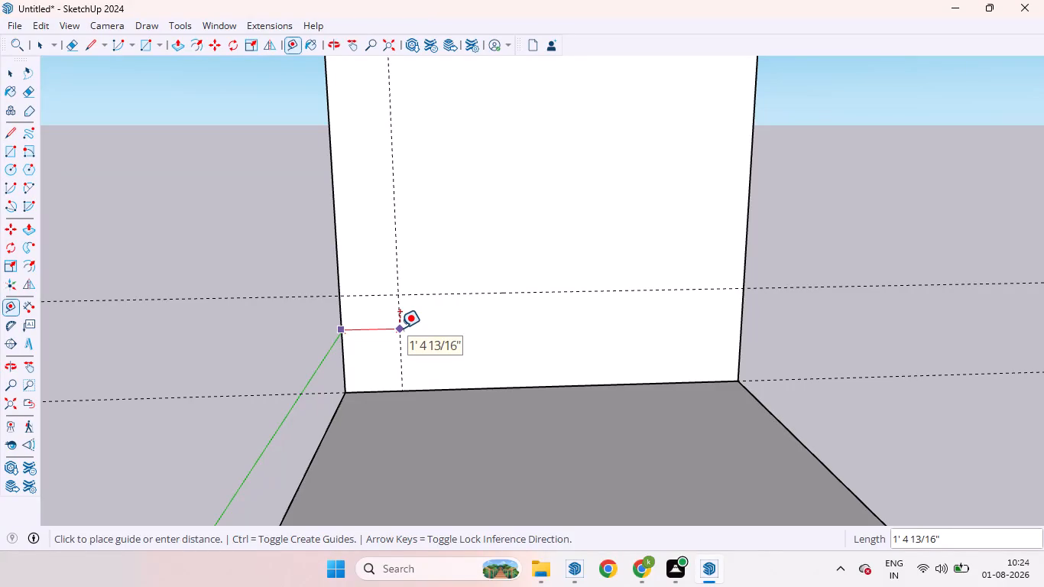
type("600")
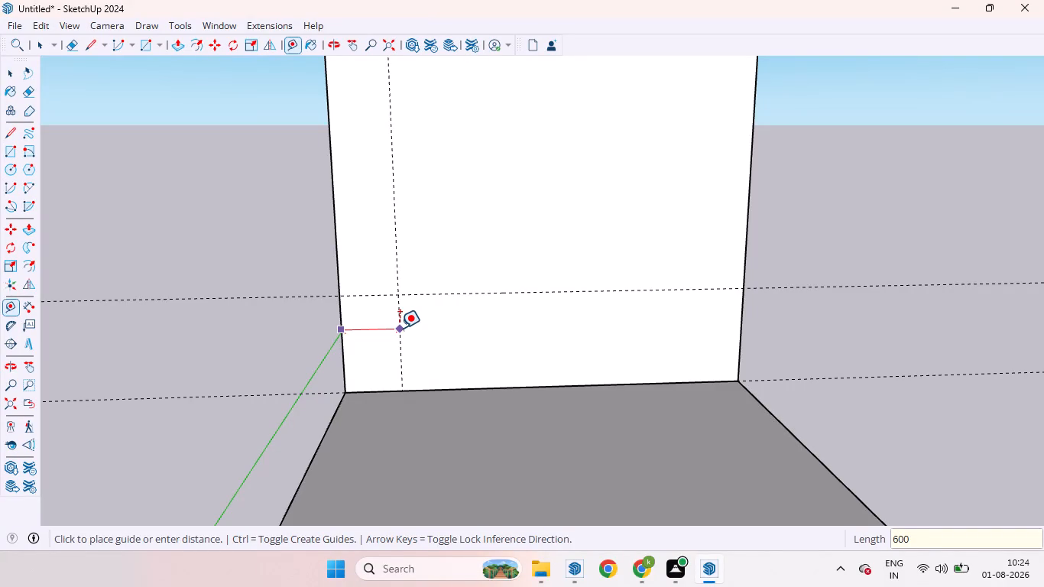
type("mm")
key("Return")
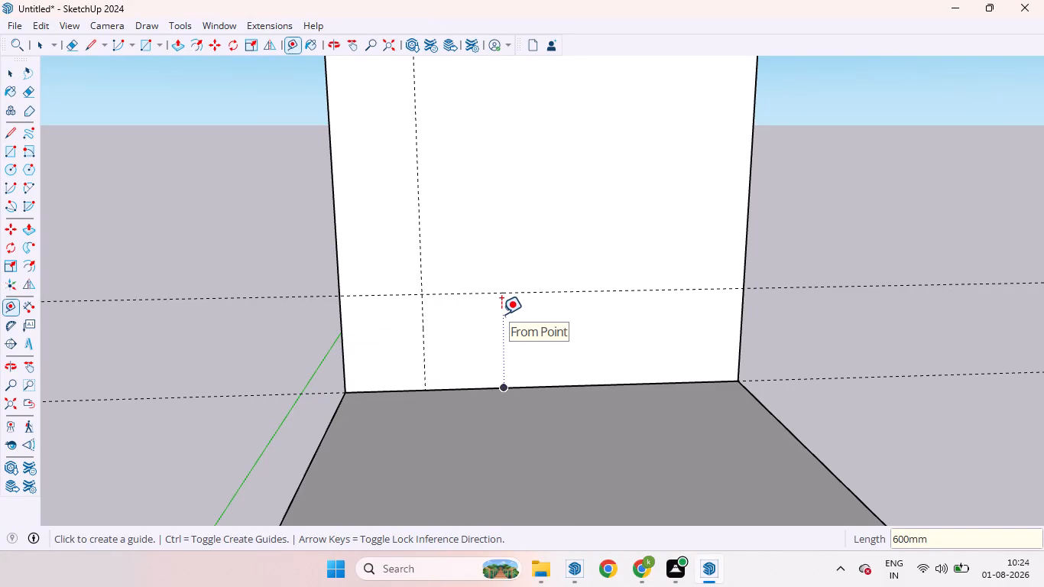
Place a second vertical guide on the wall face, 800 mm to the right of the existing vertical guide.
left_click(422, 337)
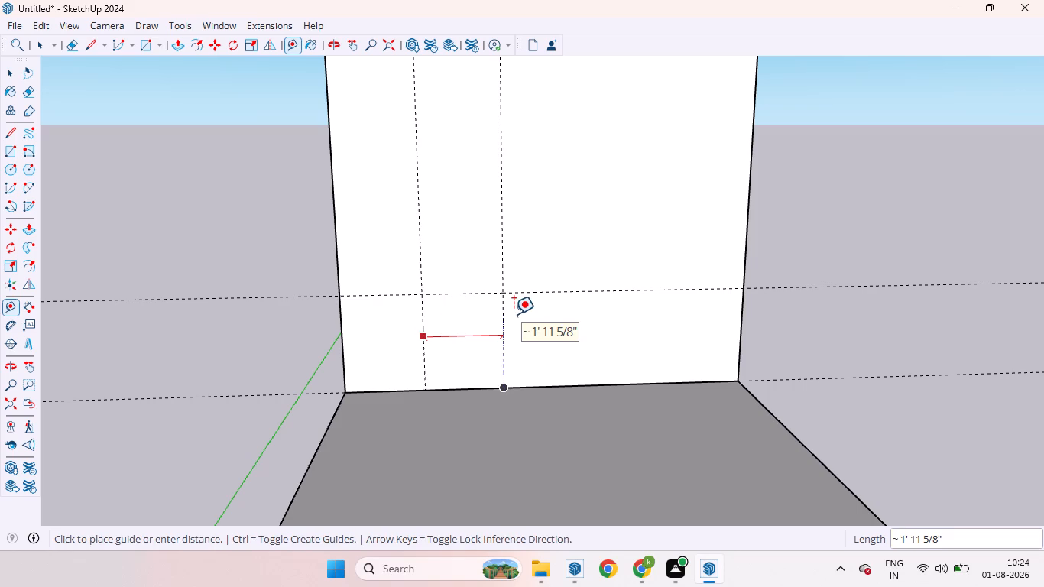
type("800mm")
key("Return")
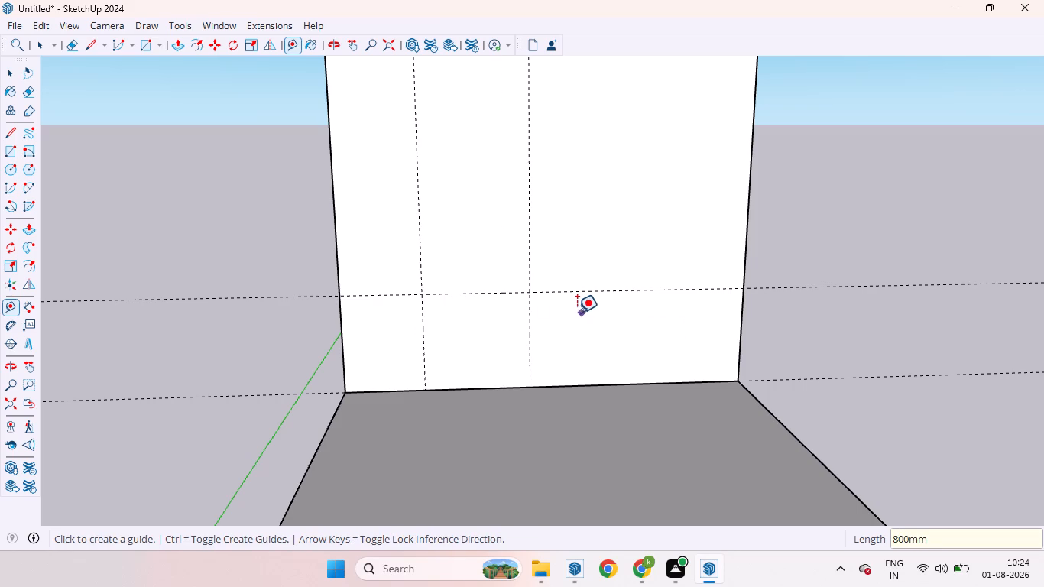
Place a third vertical guide on the wall face, 1000 mm to the right of the second vertical guide.
left_click(531, 339)
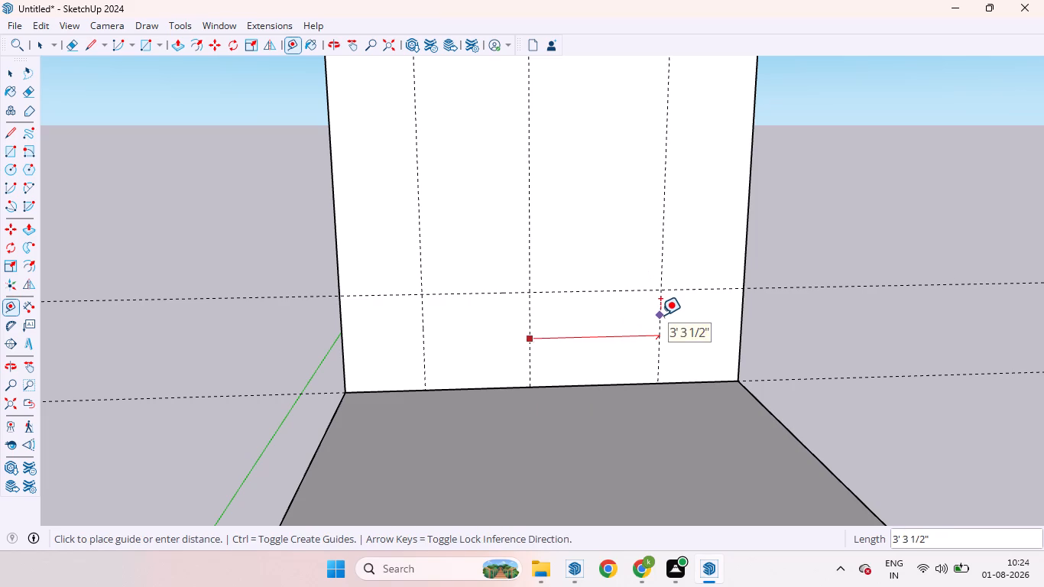
key("1")
type("00")
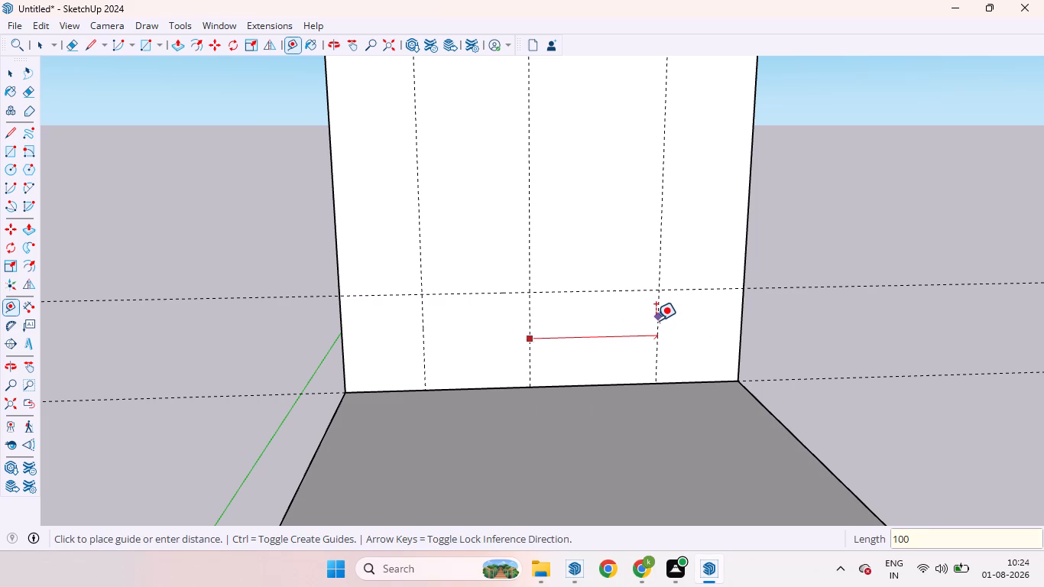
key("0")
type("mm")
key("Return")
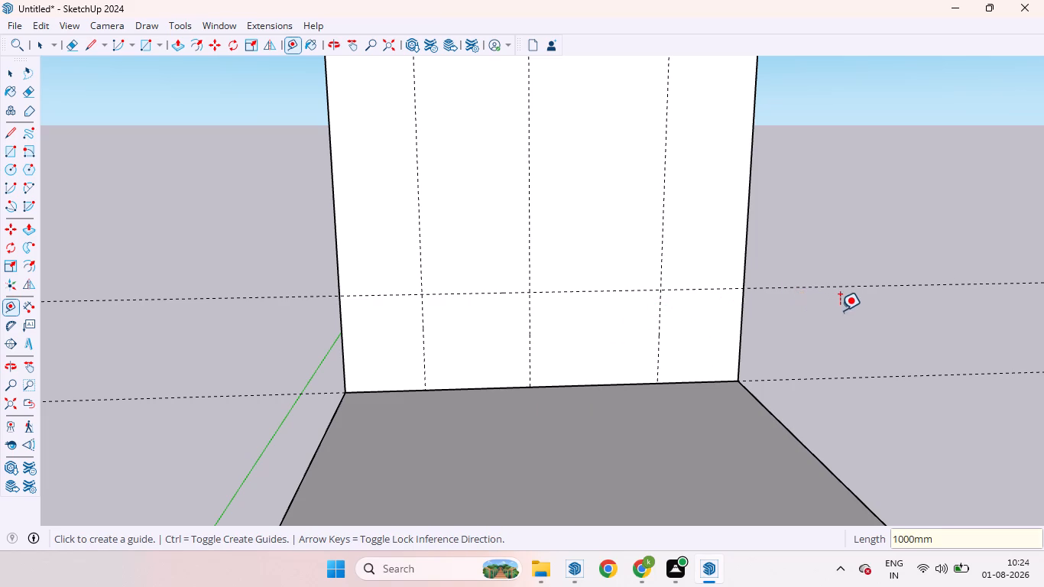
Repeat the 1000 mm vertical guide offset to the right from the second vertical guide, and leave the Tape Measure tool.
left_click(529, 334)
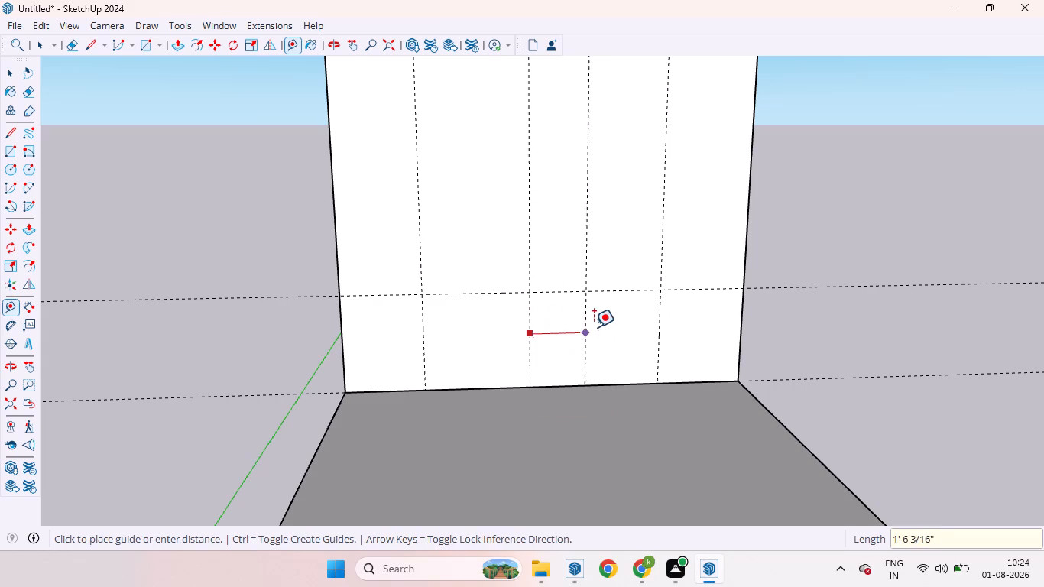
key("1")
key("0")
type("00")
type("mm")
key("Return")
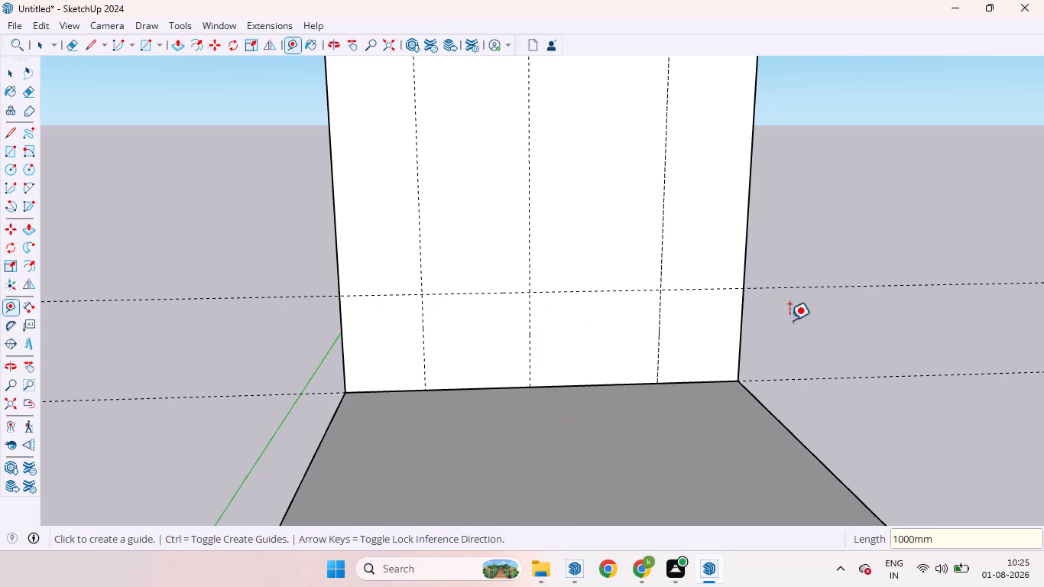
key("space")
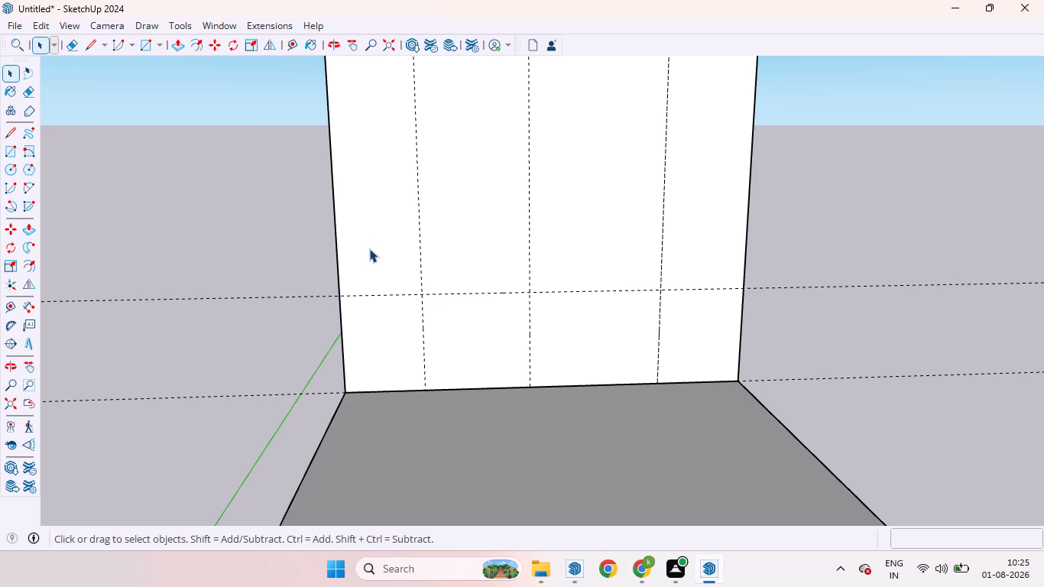
Place a horizontal guide on the wall face 1050 mm above the existing horizontal guide that crosses the wall.
key("t")
left_click(376, 295)
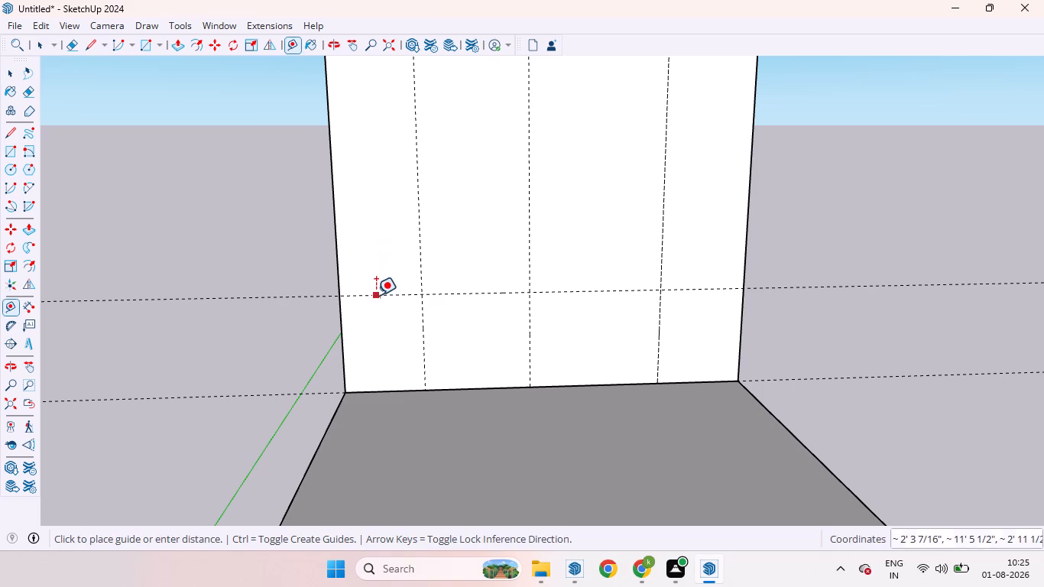
type("1050")
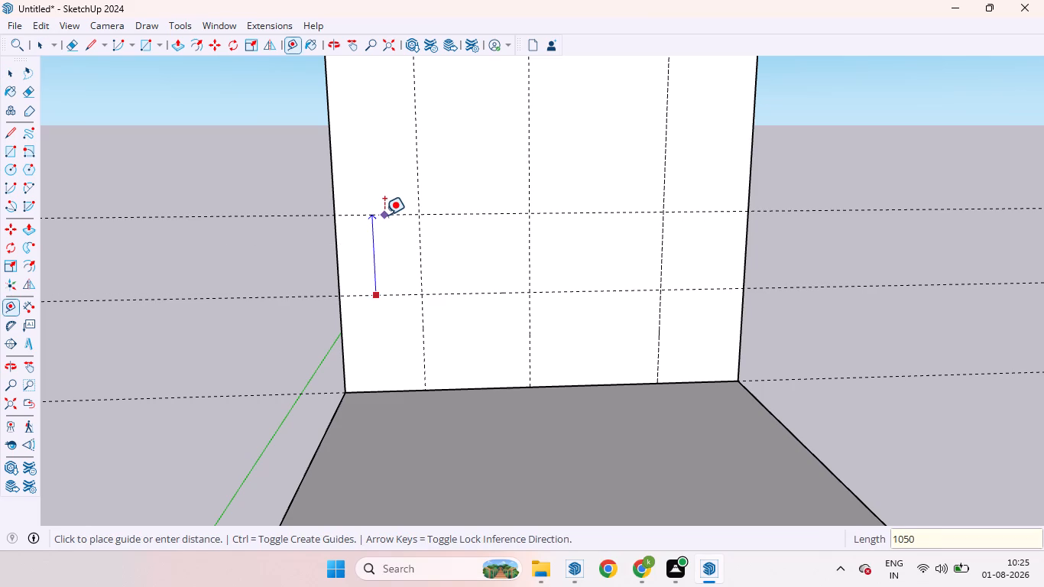
type("mm")
key("Return")
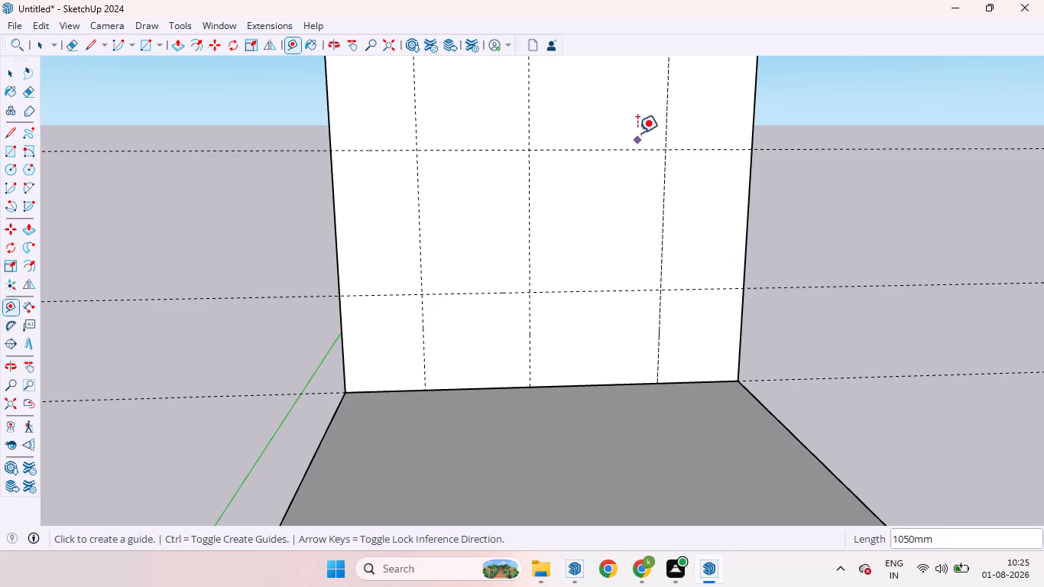
Place another horizontal guide 600 mm above the upper horizontal guide, and finish measuring.
left_click(583, 149)
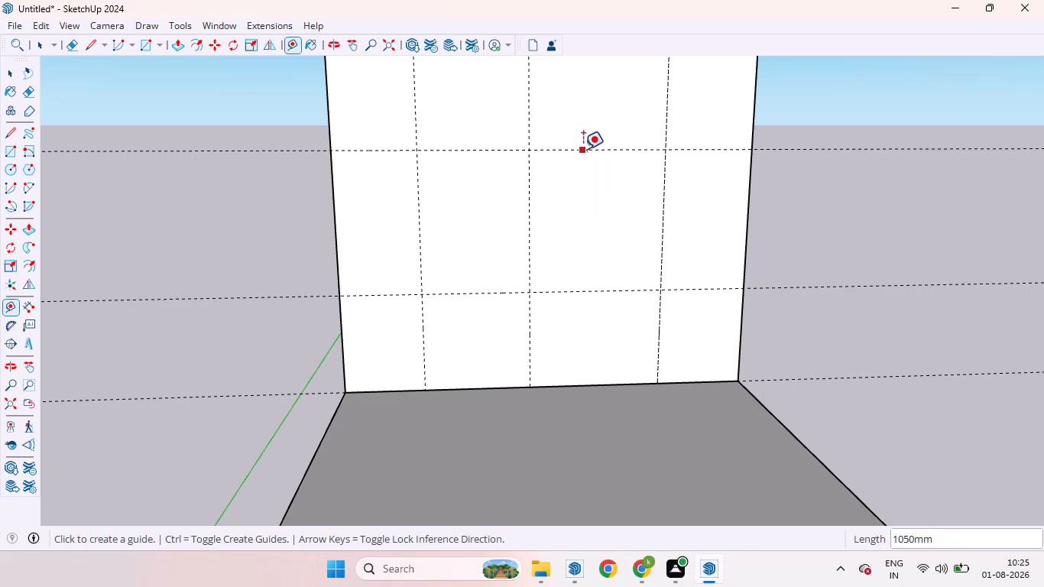
key("6")
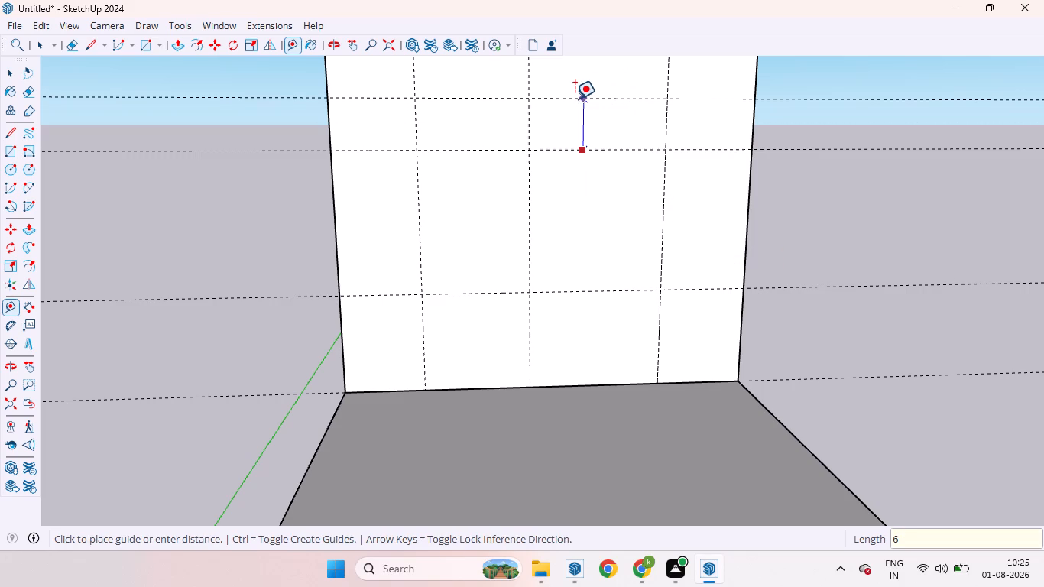
type("00")
type("mm")
key("Return")
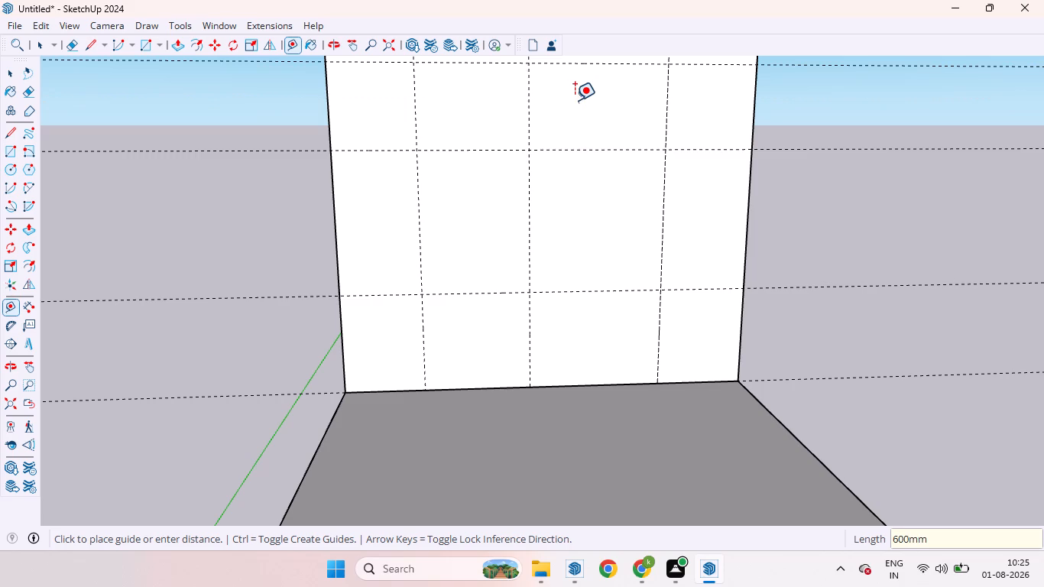
key("space")
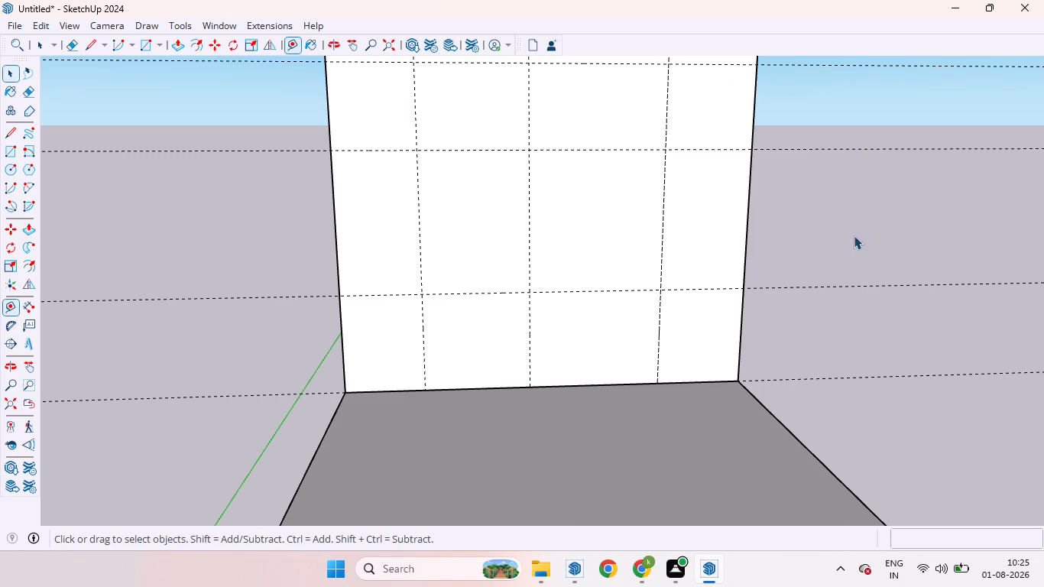
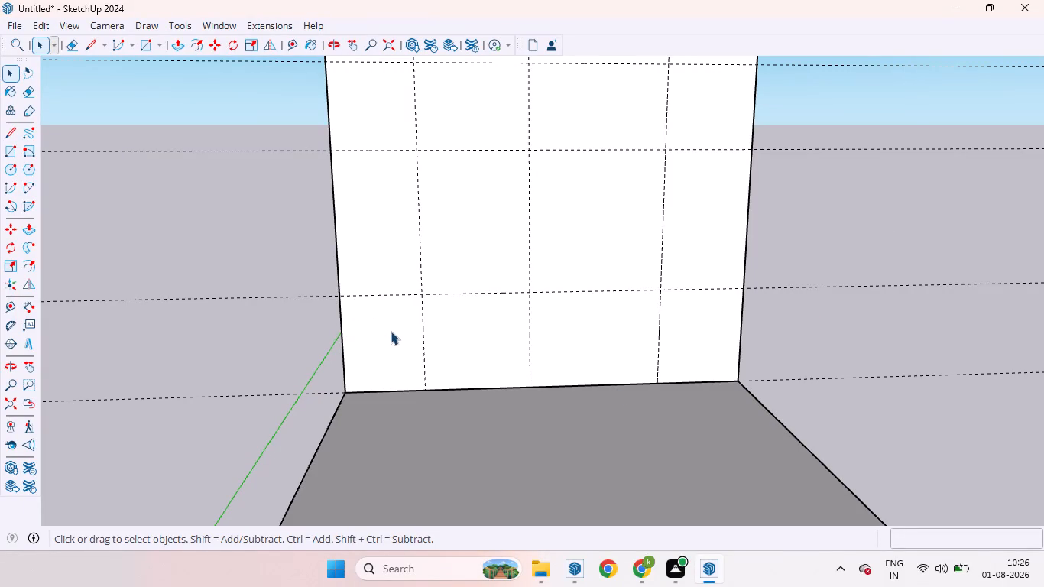
Draw two adjacent rectangles from the wall's lower left corner, about 1' 11 9/16" and 2' 7 9/16" wide, both about 2' 5 1/2" high.
key("t")
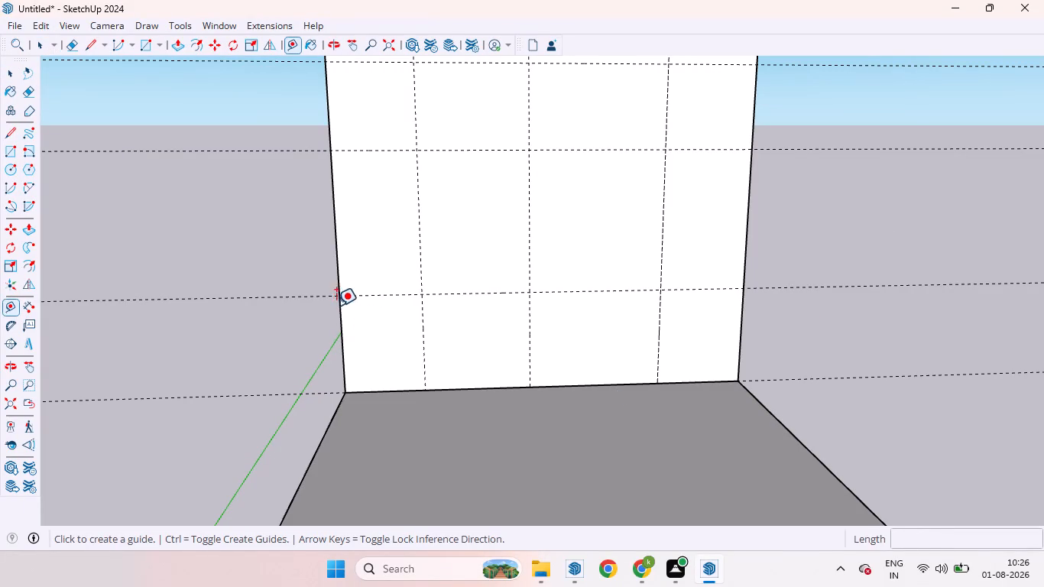
key("space")
key("r")
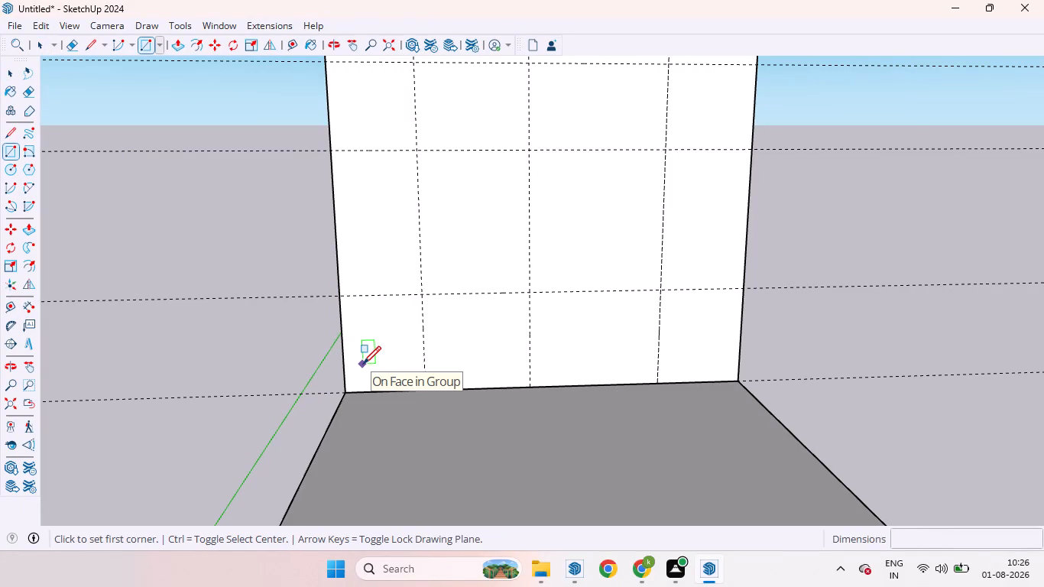
key("Return")
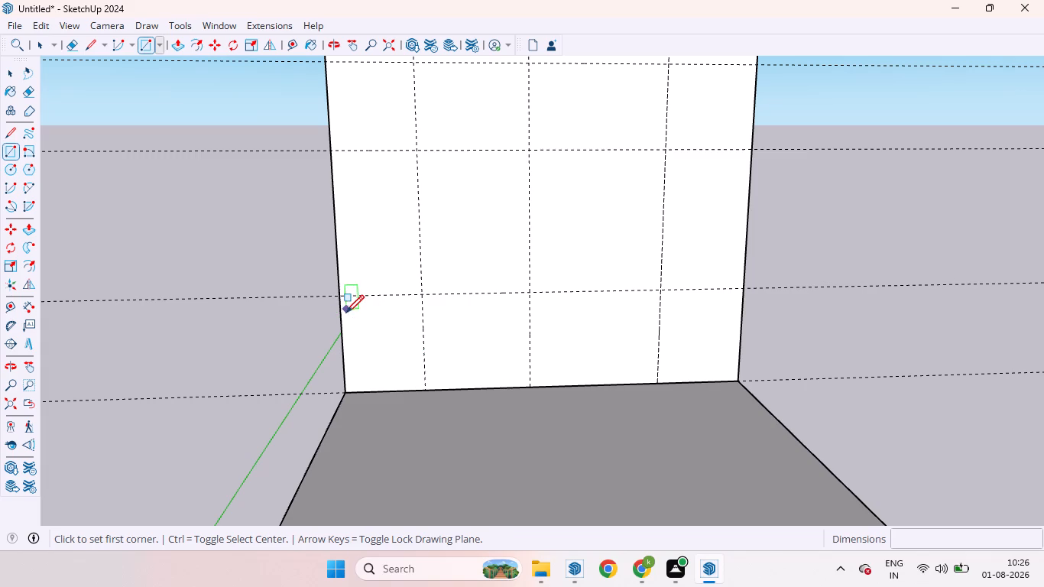
scroll(396, 351, "down", 1)
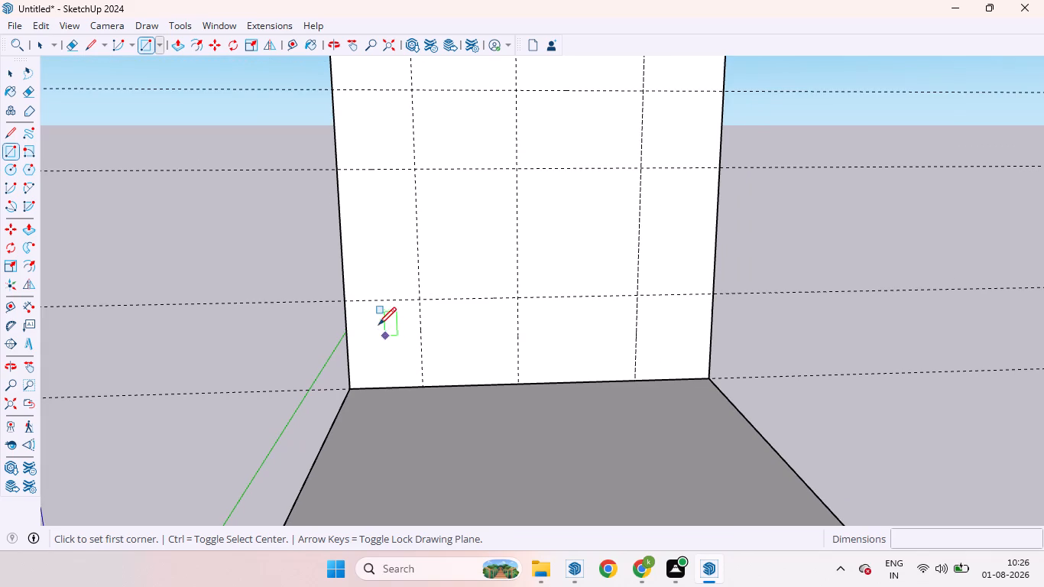
left_click(345, 300)
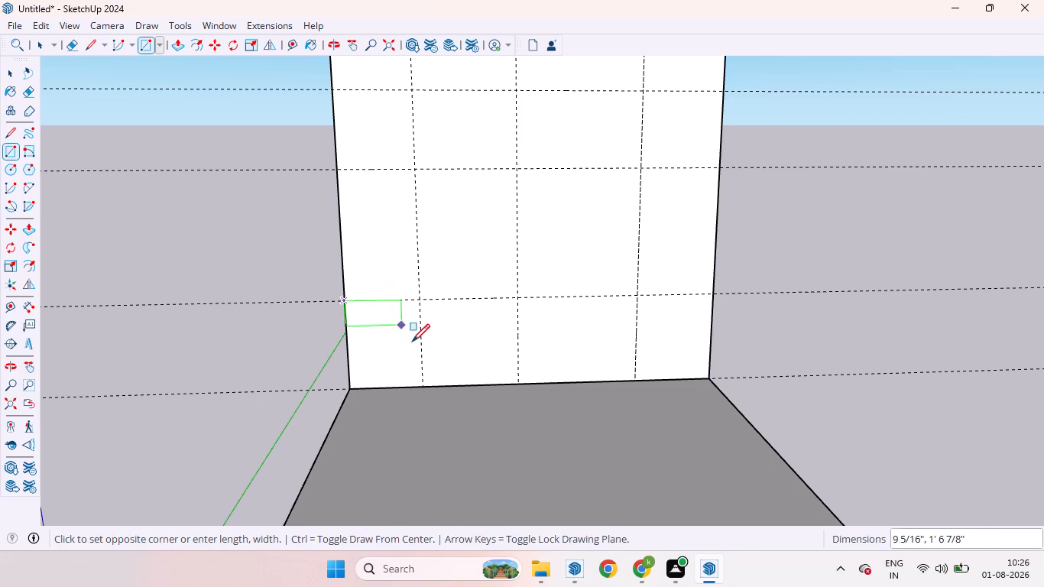
left_click(423, 388)
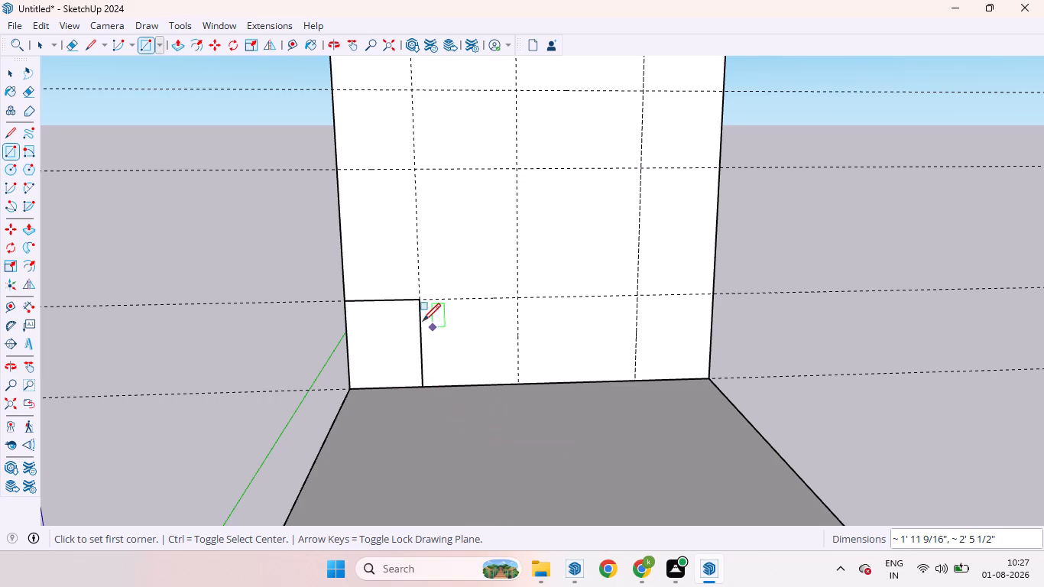
left_click(417, 299)
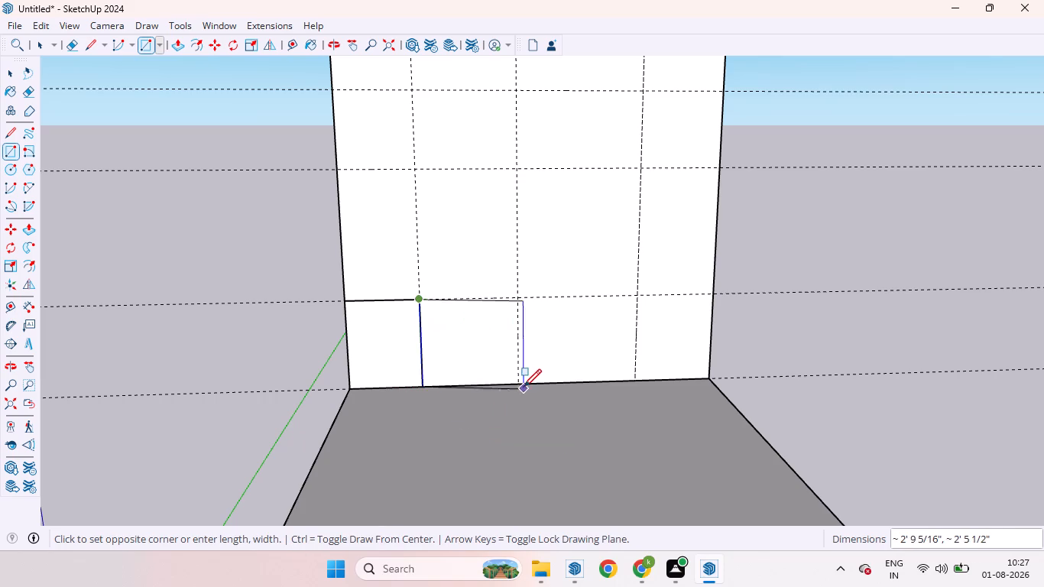
left_click(519, 382)
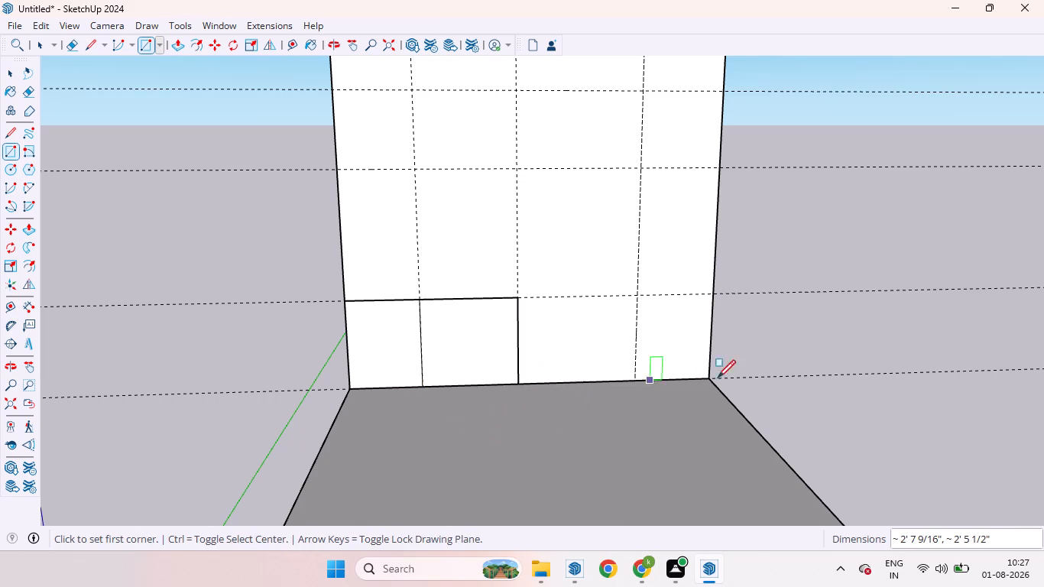
key("space")
Extrude both low rectangles 2' out from the wall with Push/Pull.
left_click(456, 350)
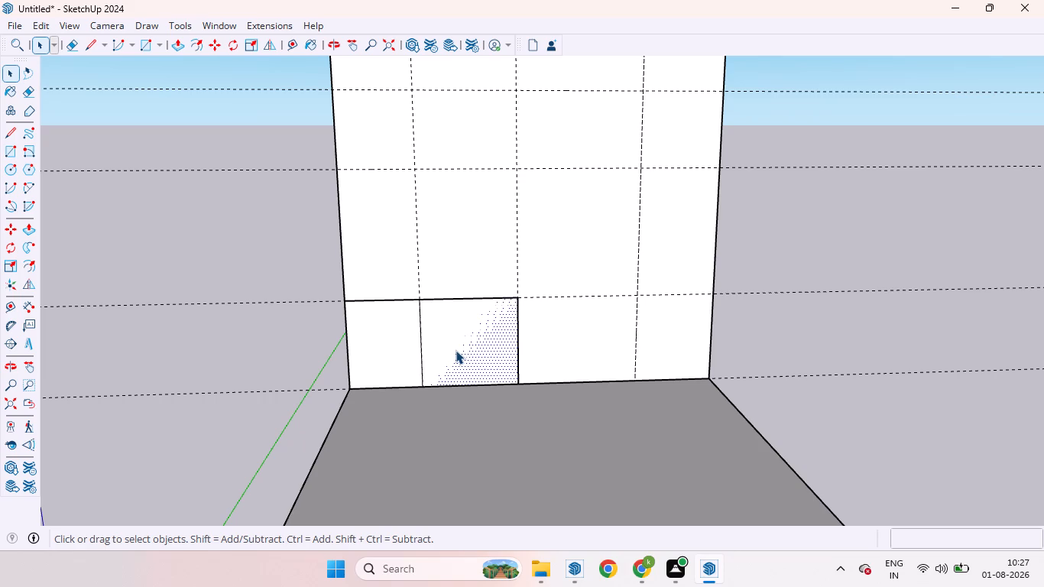
double_click(456, 350)
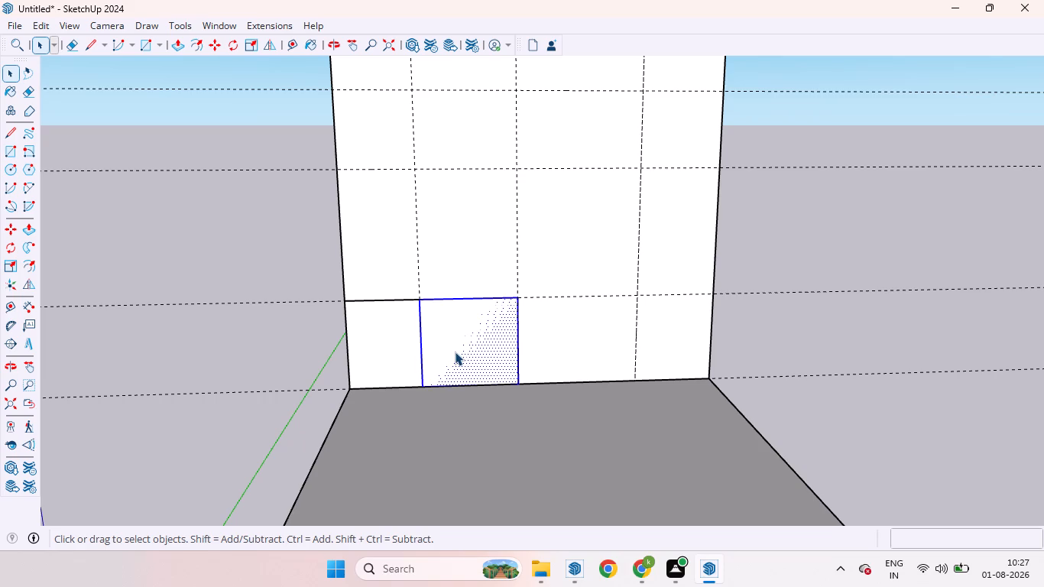
key("p")
left_click_drag(456, 352, 465, 377)
key("2")
key("apostrophe")
key("Return")
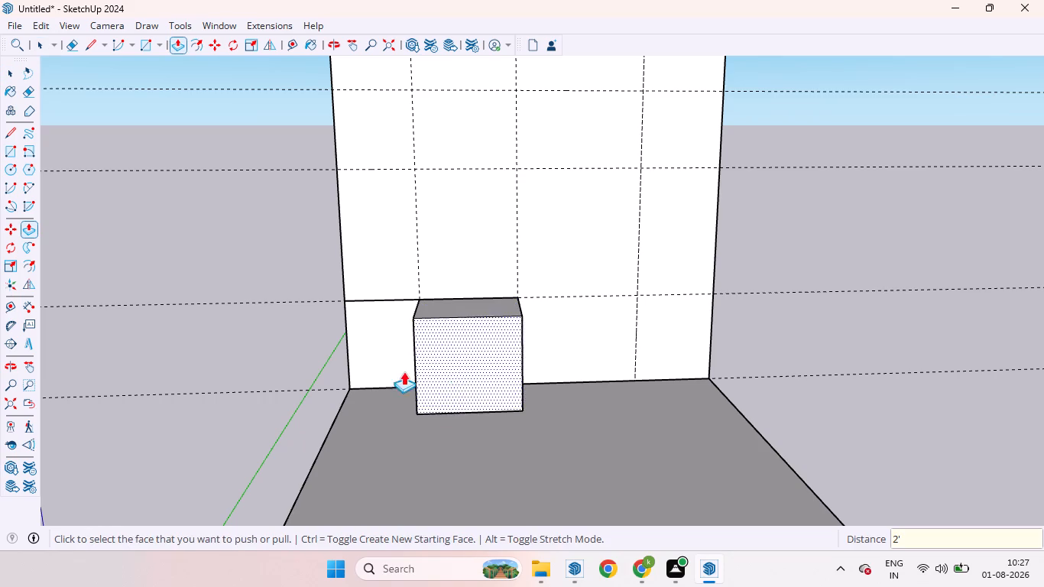
double_click(377, 355)
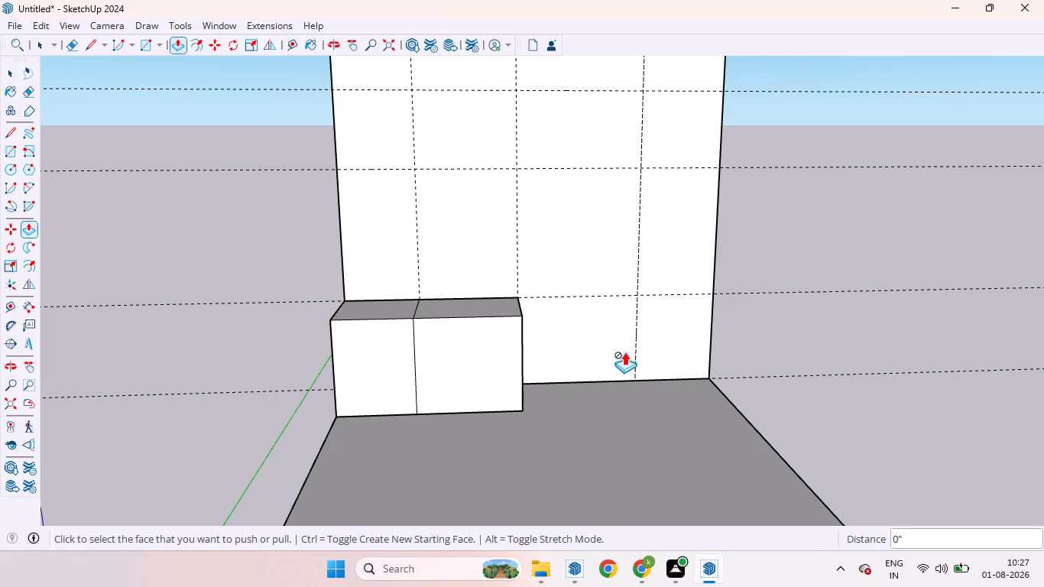
key("space")
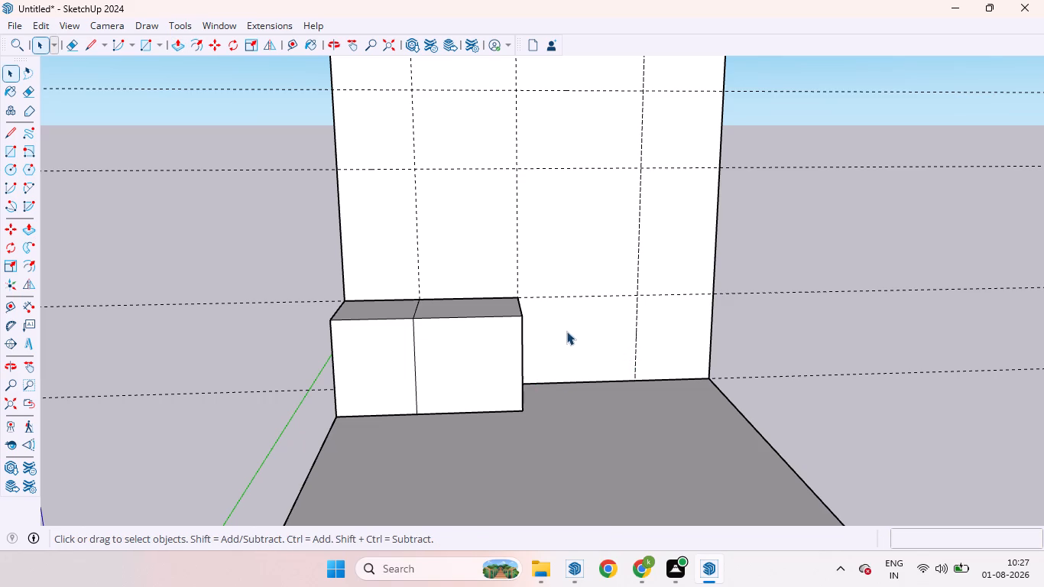
Draw a rectangle about 5' 4 7/8" wide and 5' 10 7/8" high from the second vertical guide to the wall's lower right corner.
key("r")
left_click(520, 170)
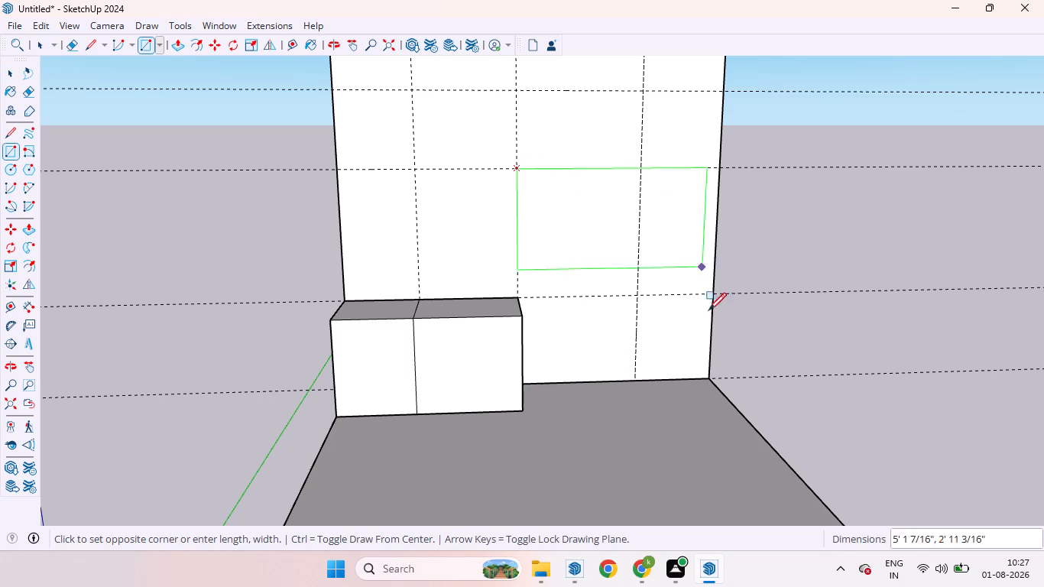
left_click(708, 378)
key("space")
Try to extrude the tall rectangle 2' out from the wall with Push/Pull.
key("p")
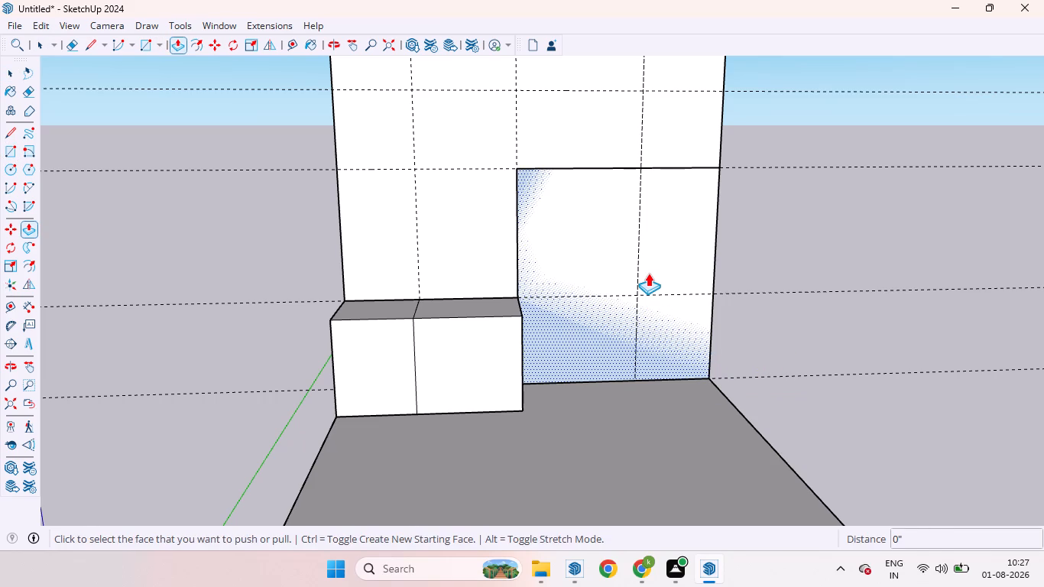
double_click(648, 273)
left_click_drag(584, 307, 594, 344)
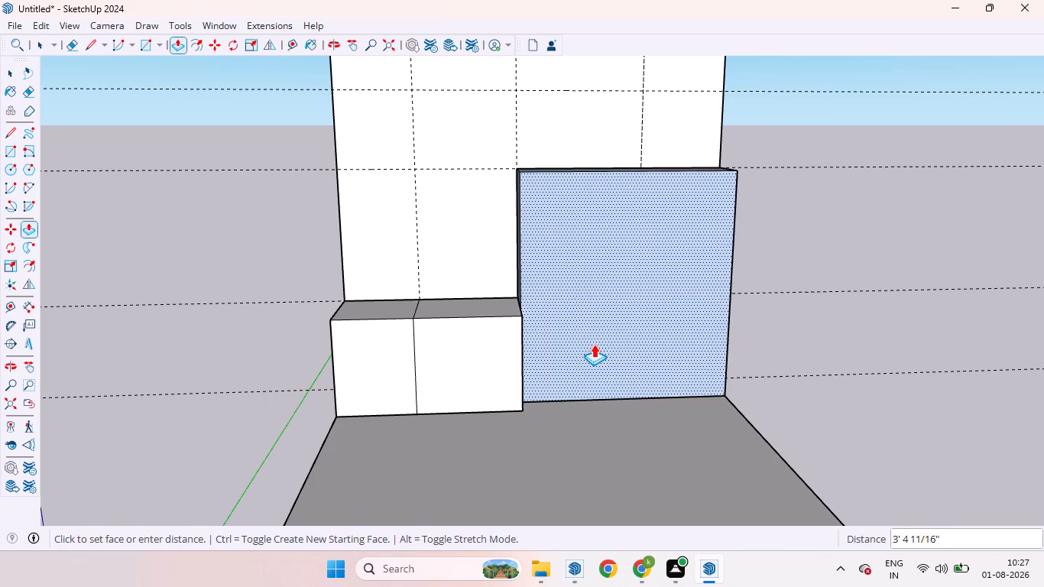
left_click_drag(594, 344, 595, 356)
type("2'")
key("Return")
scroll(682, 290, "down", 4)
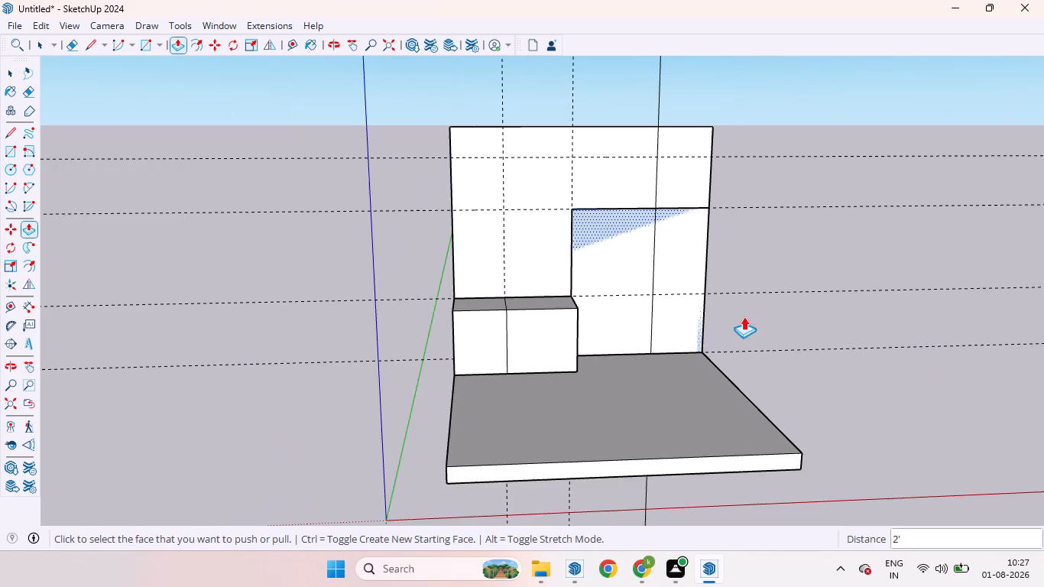
Extrude the tall rectangle beside the low boxes 2' out from the wall.
middle_click_drag(478, 271, 583, 273)
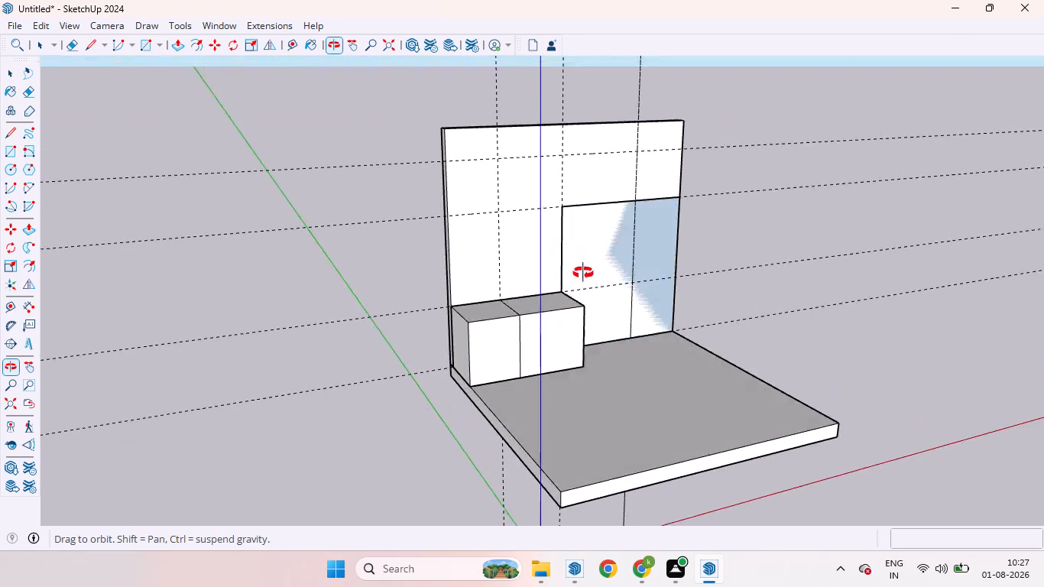
middle_click_drag(583, 273, 585, 271)
key("space")
left_click(618, 259)
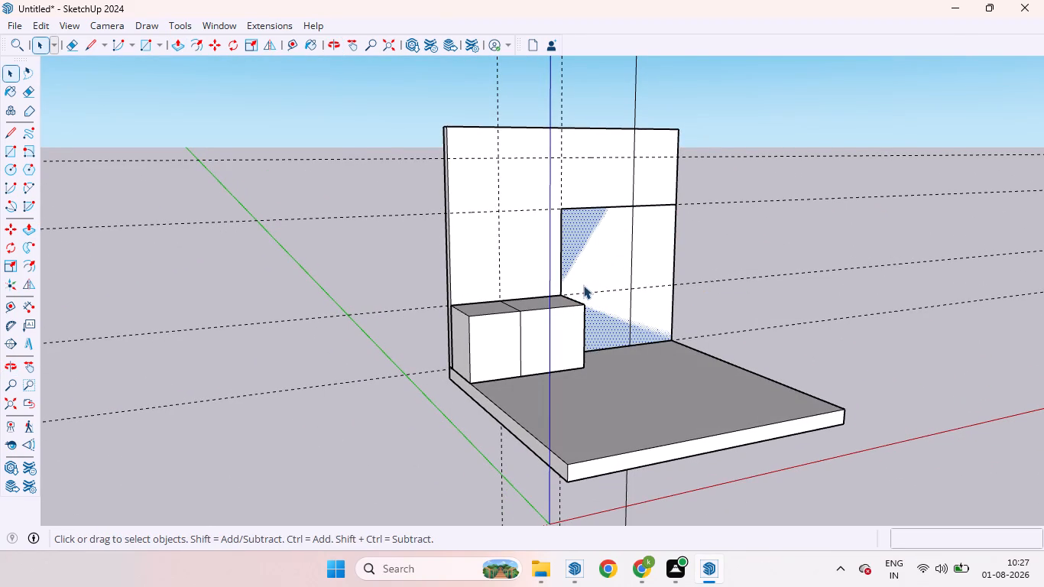
key("p")
left_click_drag(582, 266, 619, 293)
key("2")
key("apostrophe")
key("Return")
key("space")
Reverse the front, exposed side and top faces of the tall box so they face outward, and clear the selection.
left_click(611, 290)
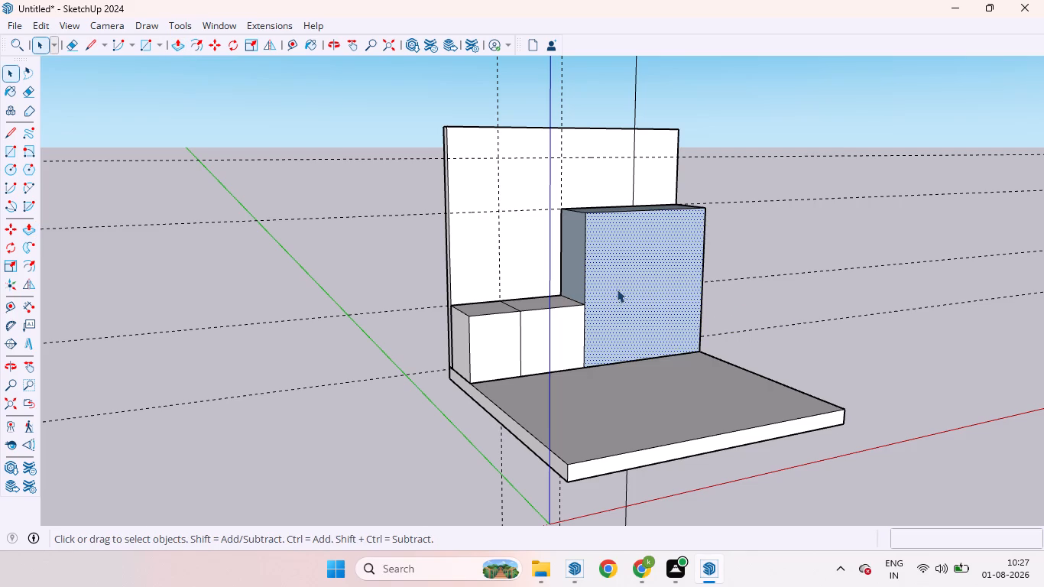
right_click(637, 285)
left_click(689, 161)
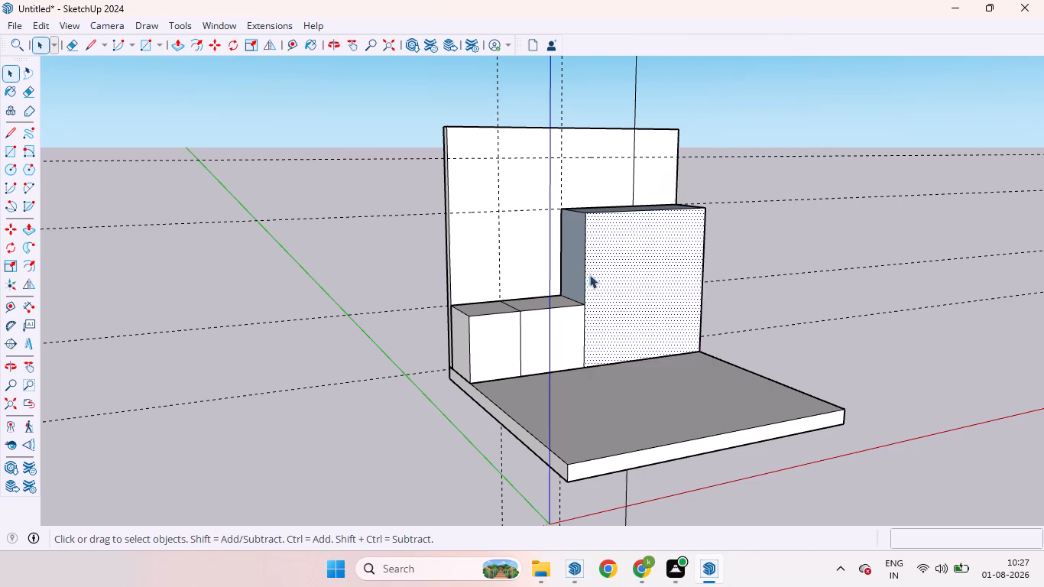
left_click(576, 268)
right_click(576, 268)
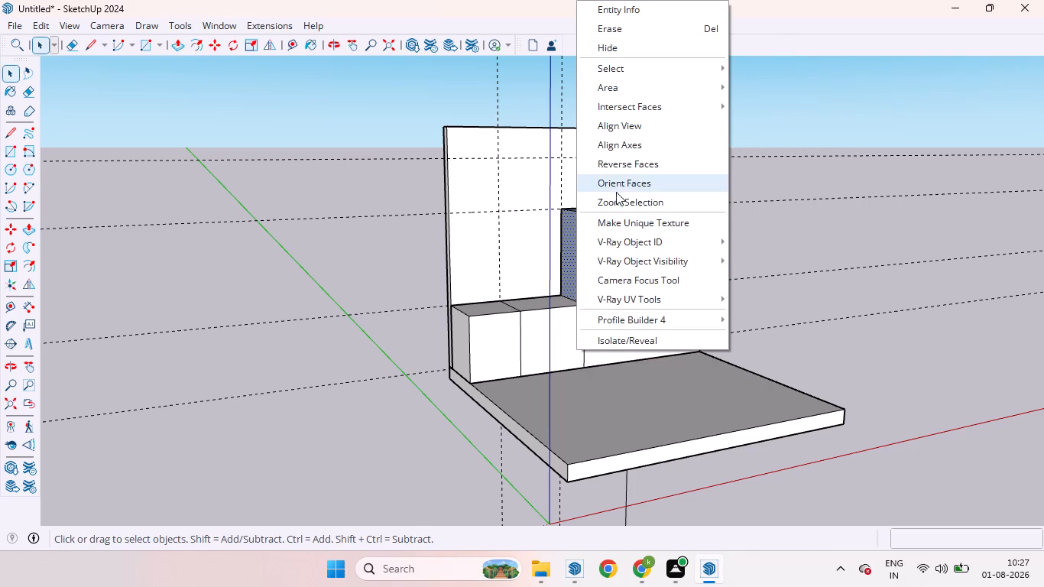
left_click(620, 164)
middle_click_drag(628, 196, 629, 345)
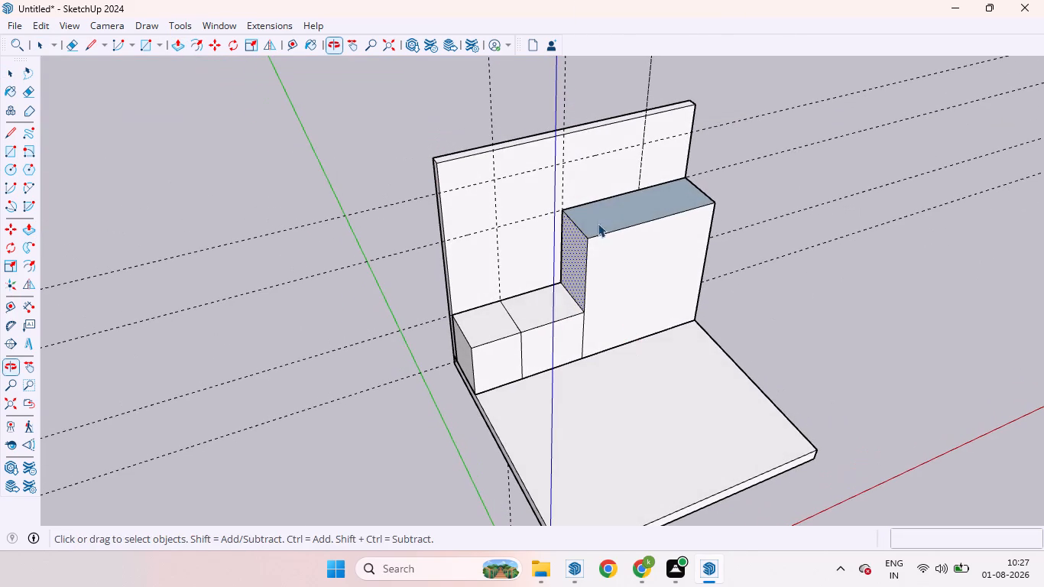
left_click(602, 212)
right_click(602, 212)
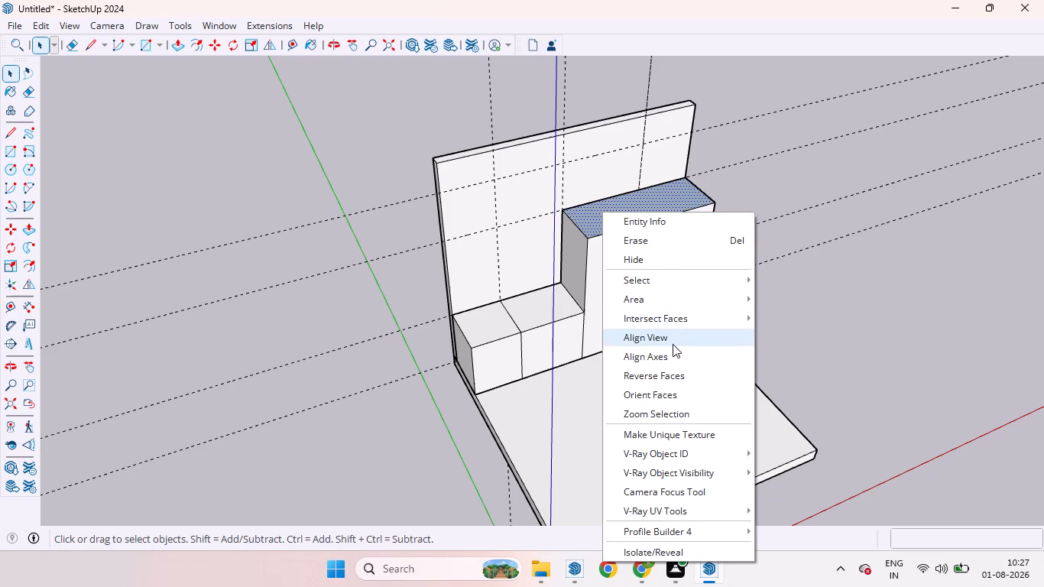
left_click(667, 371)
left_click(804, 339)
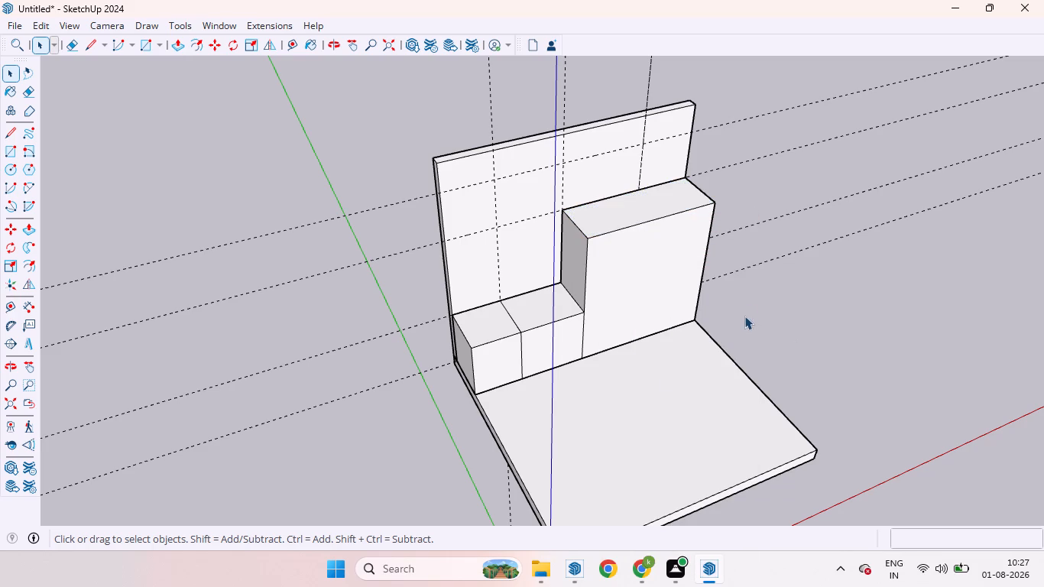
Draw a full-width rectangle about 1' 11 5/8" high on the wall, between the two upper horizontal guides, directly above the tall box.
middle_click_drag(744, 316, 666, 128)
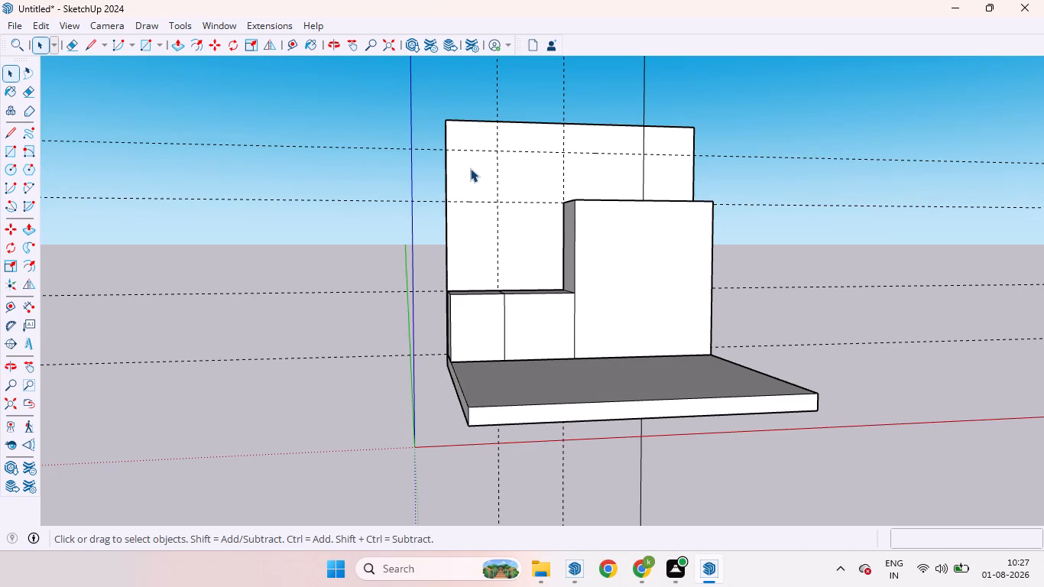
scroll(513, 135, "up", 1)
middle_click_drag(513, 141, 459, 155)
key("r")
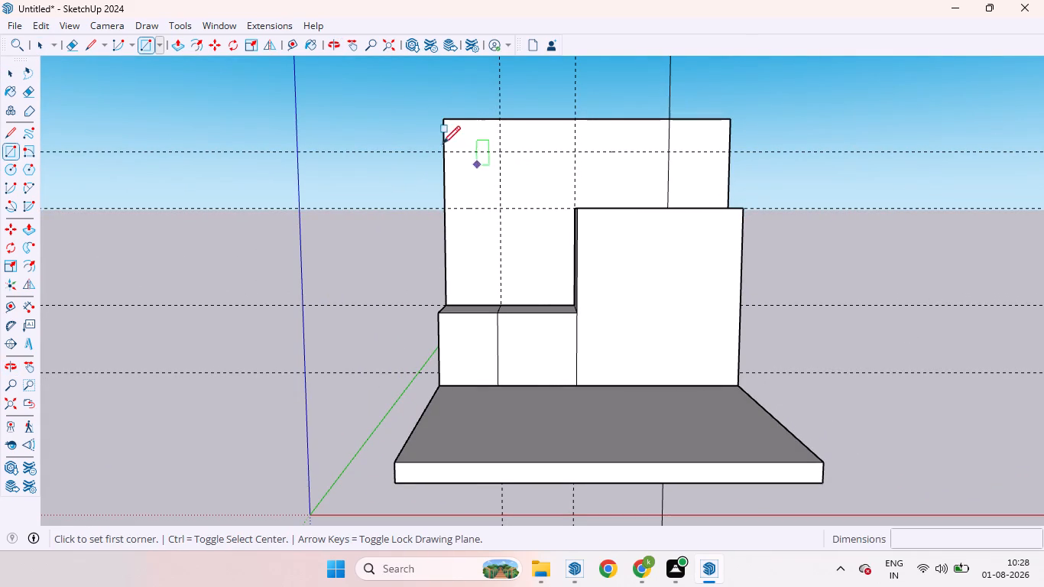
left_click(441, 154)
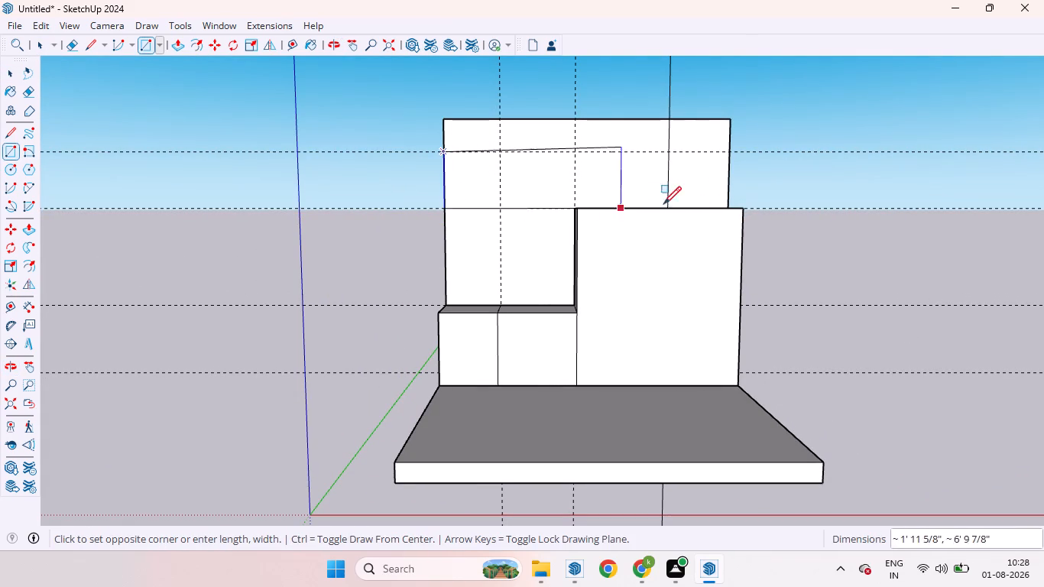
scroll(733, 207, "up", 2)
middle_click_drag(733, 207, 744, 342)
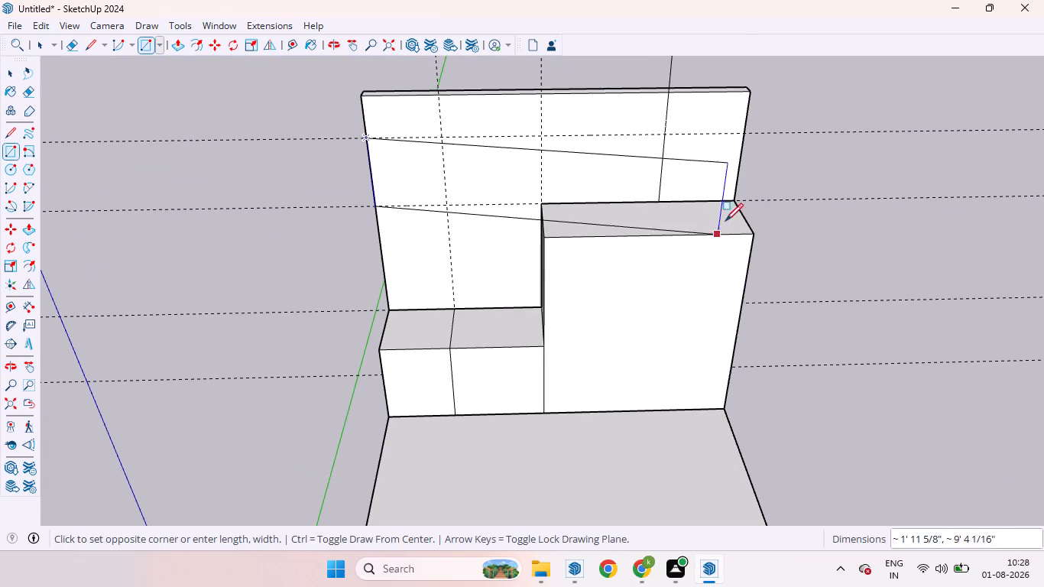
left_click(735, 198)
key("space")
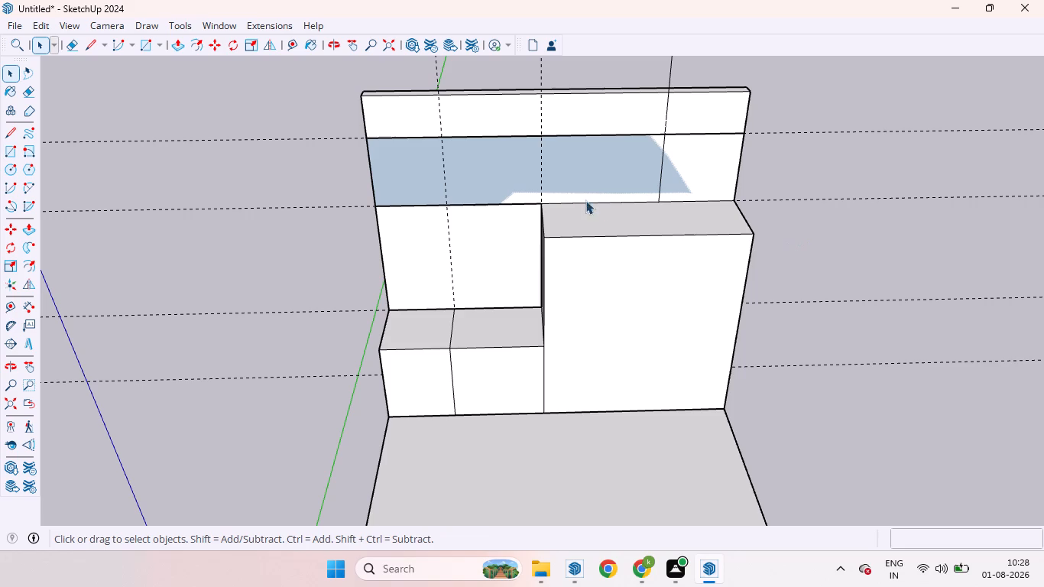
Reverse the face of the full-width upper rectangle and extrude it 2' out from the wall.
right_click(573, 161)
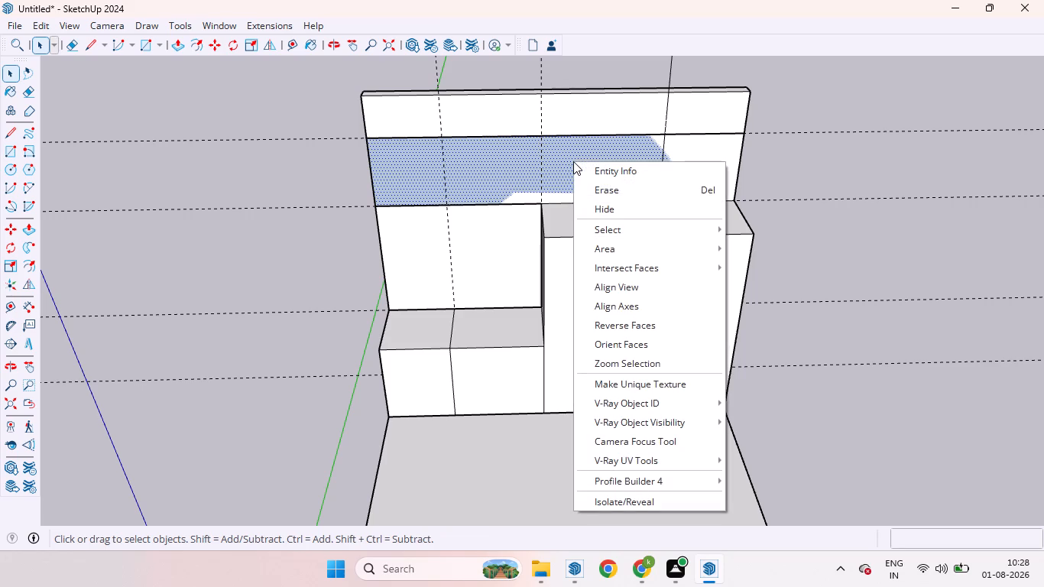
left_click(614, 324)
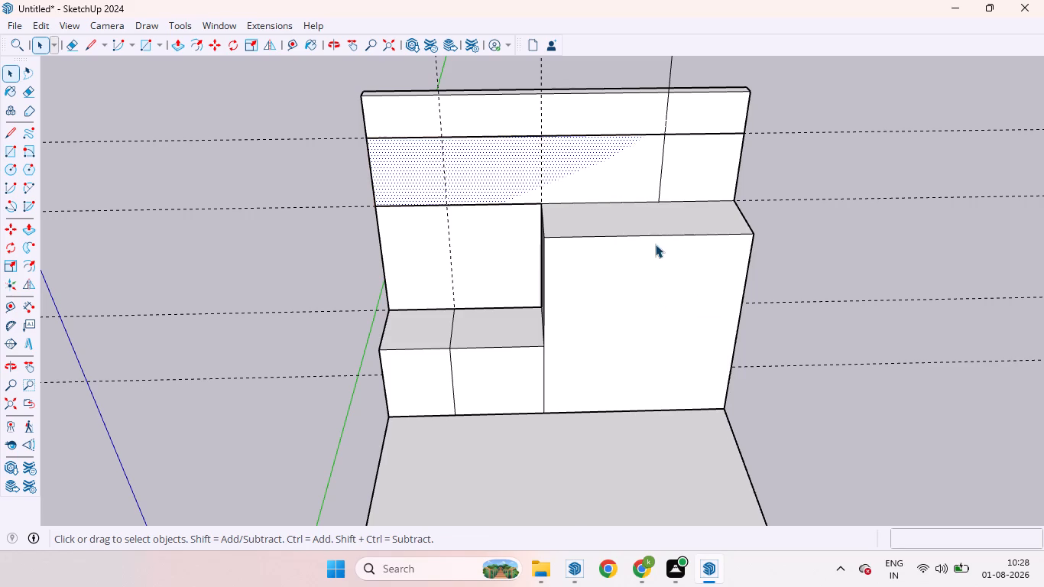
key("p")
left_click_drag(585, 165, 591, 195)
type("2'")
key("Return")
key("space")
scroll(542, 293, "down", 1)
middle_click_drag(531, 307, 549, 220)
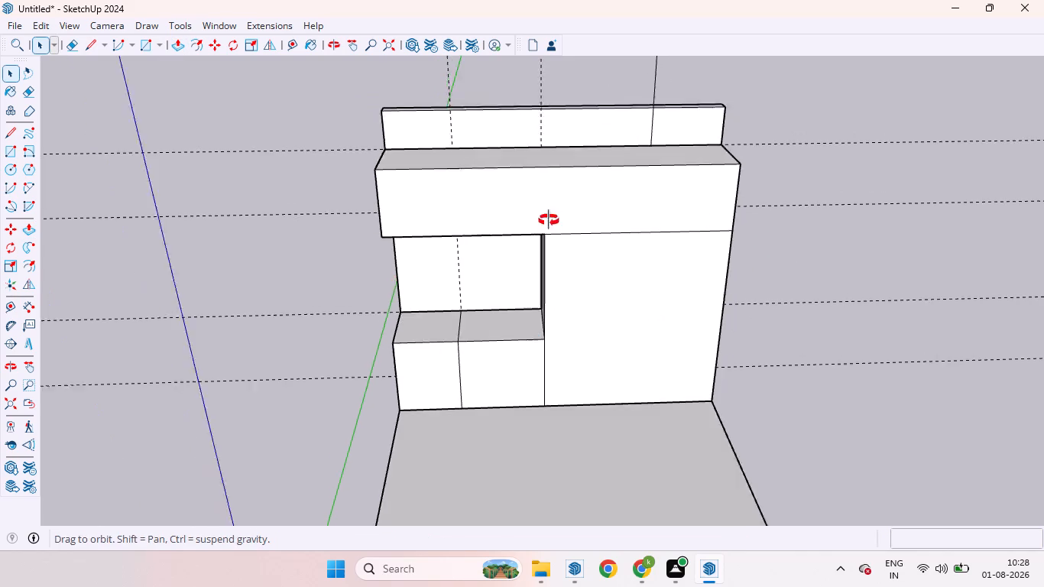
middle_click_drag(549, 220, 550, 186)
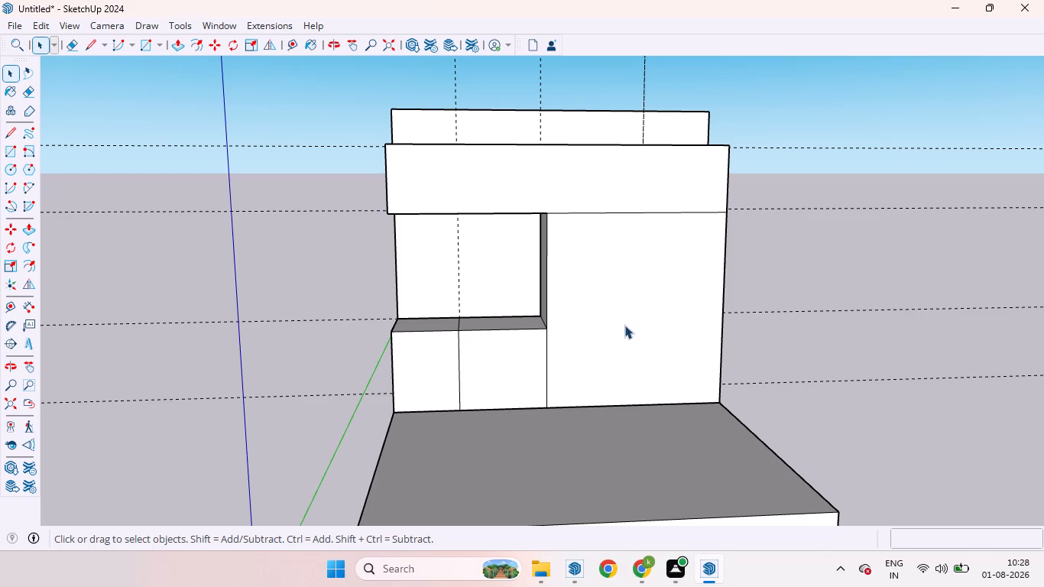
Place a horizontal guide 60 mm above the bottom front edge of the low boxes.
key("t")
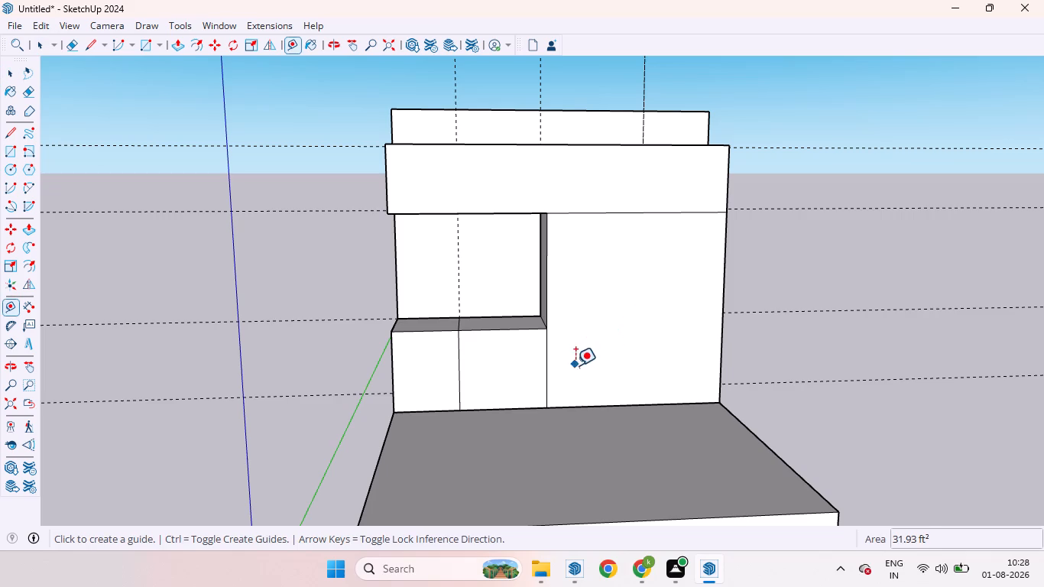
middle_click_drag(504, 414, 530, 359)
scroll(493, 382, "up", 3)
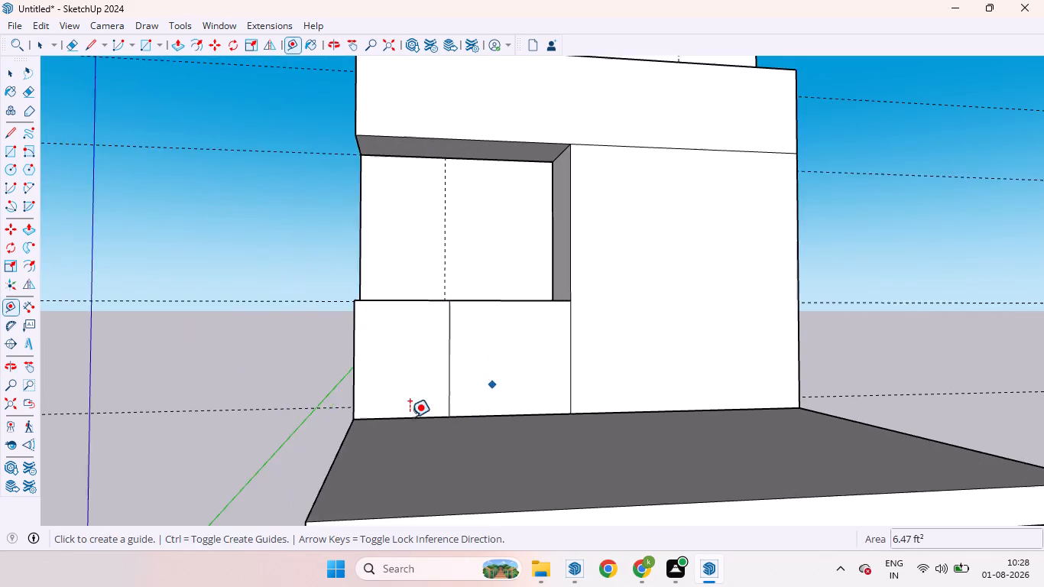
middle_click_drag(418, 419, 563, 441)
left_click(469, 427)
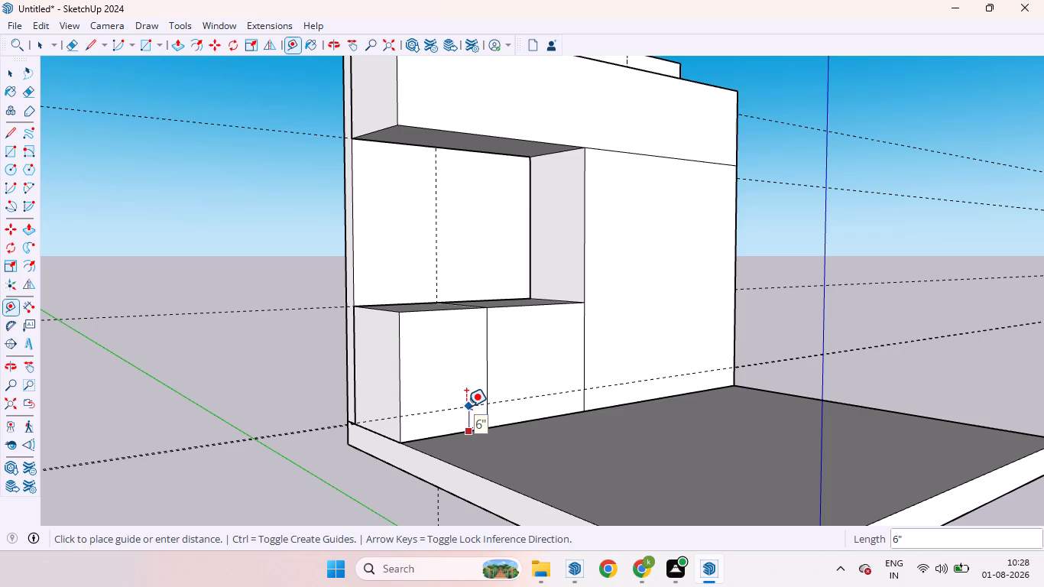
type("60mm")
key("Return")
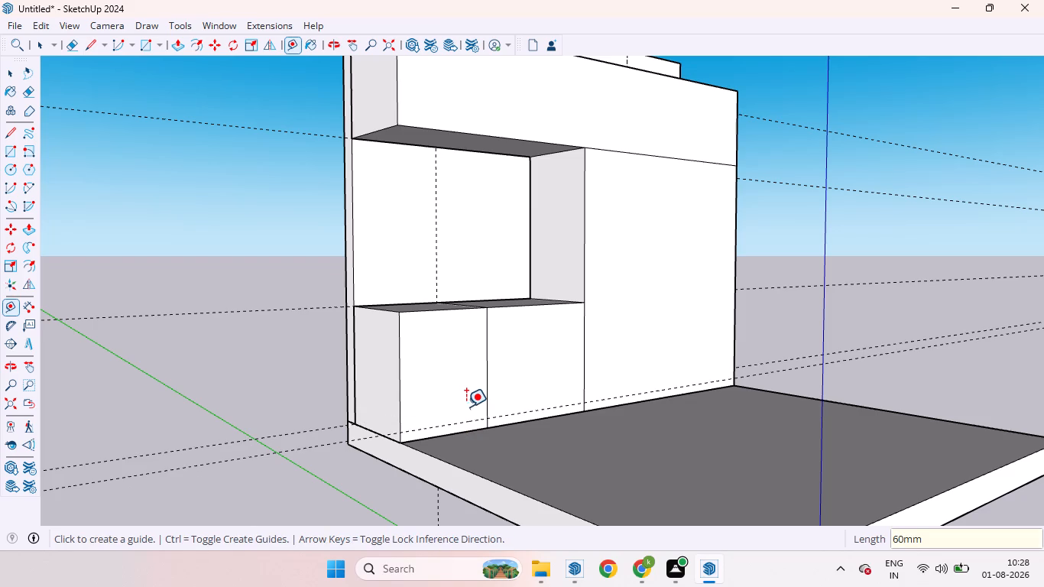
key("space")
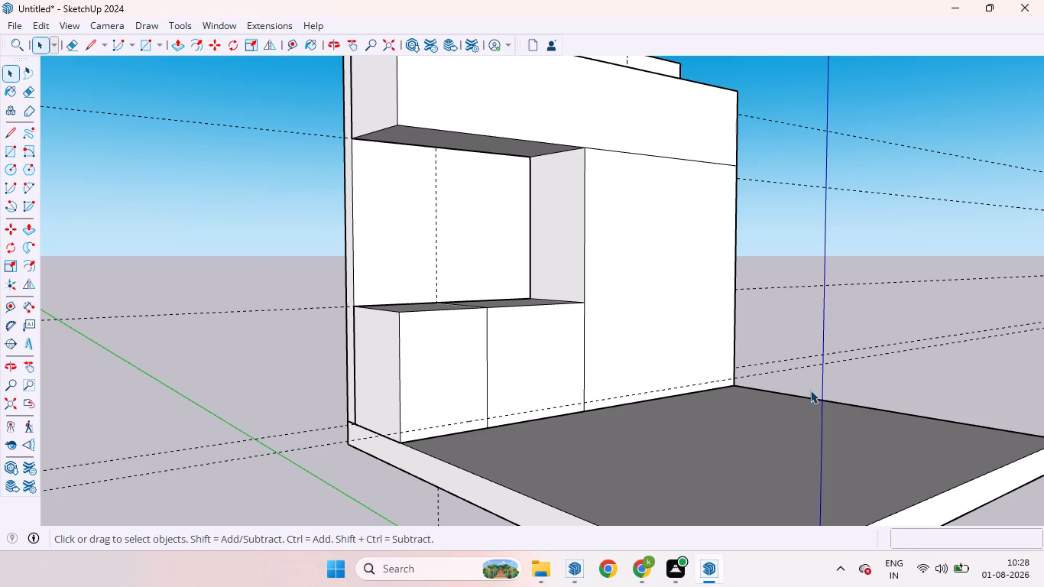
Draw a skirting rectangle 10' wide and about 2 3/8" high across the cabinet fronts, from the bottom left corner up to the new guide.
middle_click_drag(799, 389, 651, 385)
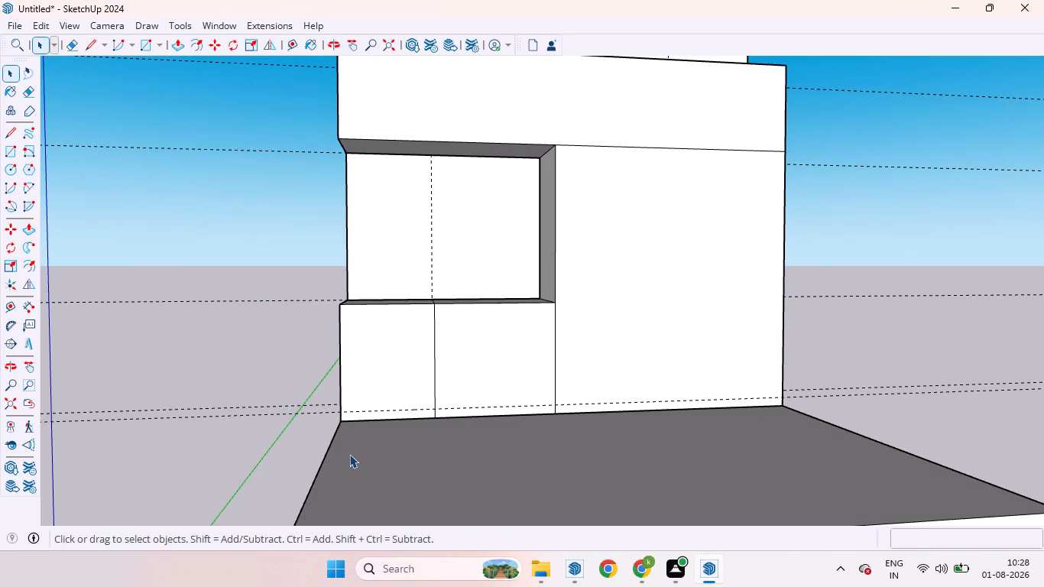
key("t")
key("space")
key("r")
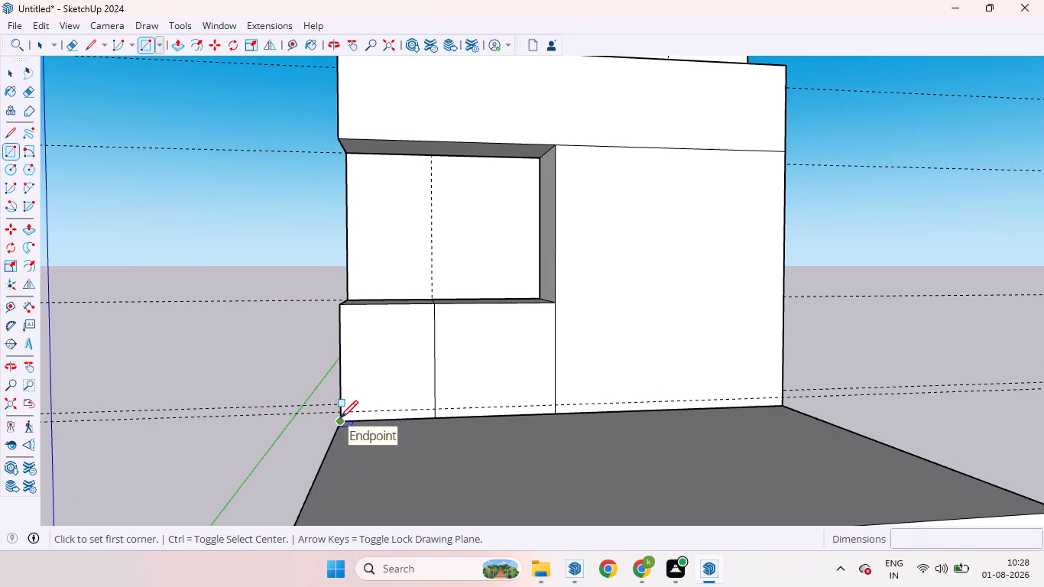
left_click(340, 418)
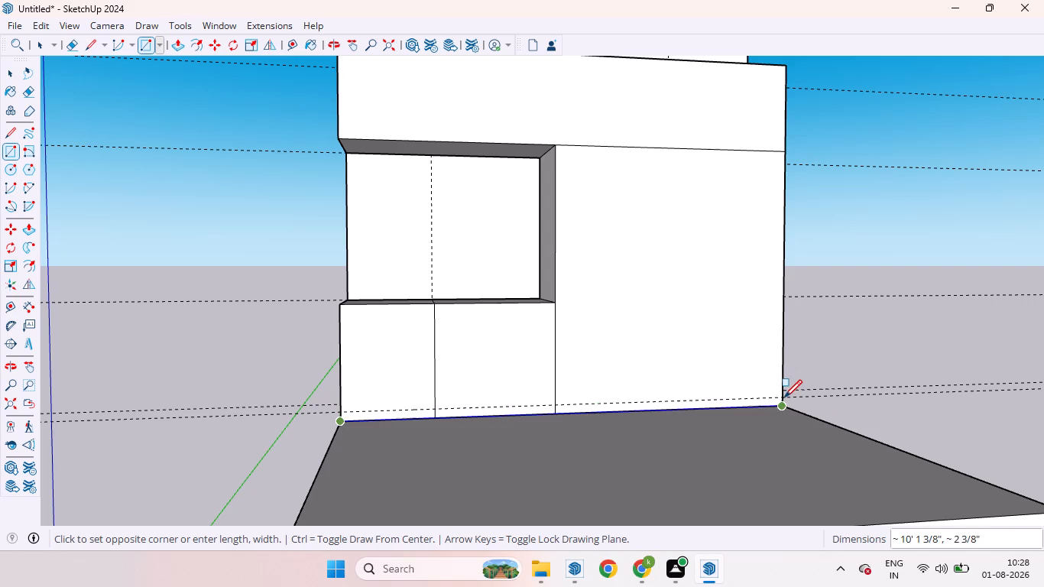
left_click(781, 394)
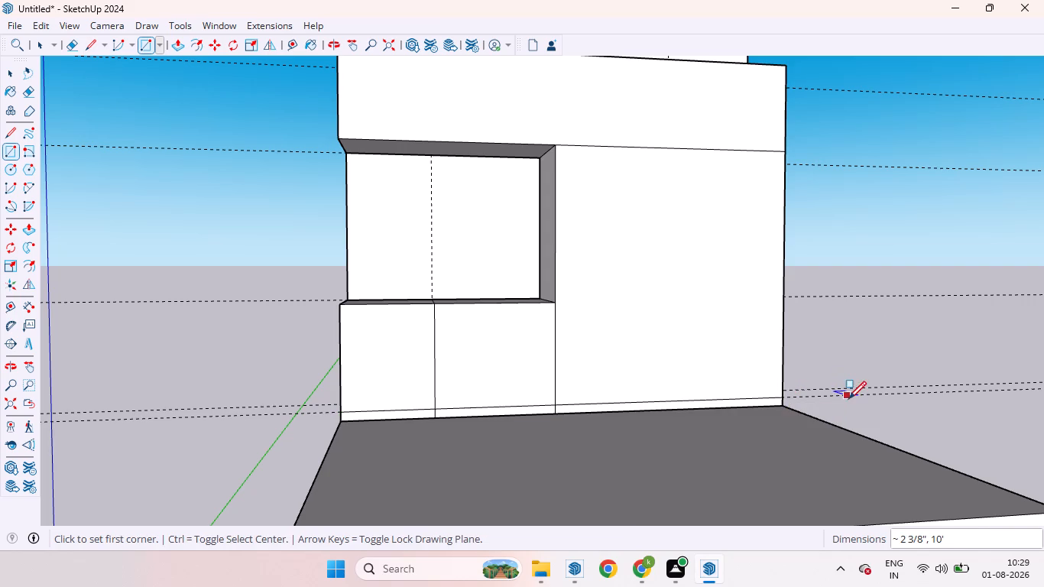
key("space")
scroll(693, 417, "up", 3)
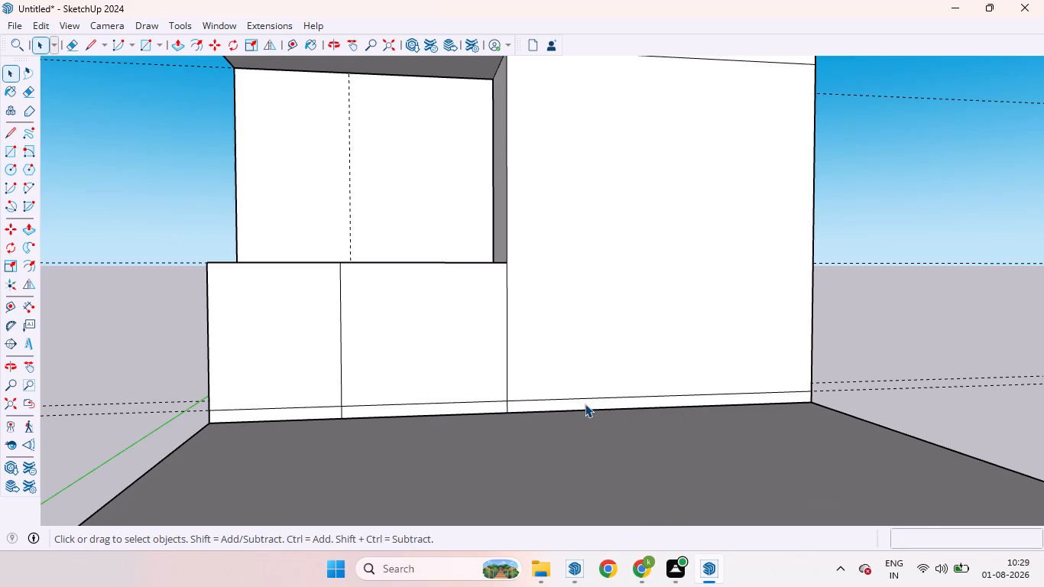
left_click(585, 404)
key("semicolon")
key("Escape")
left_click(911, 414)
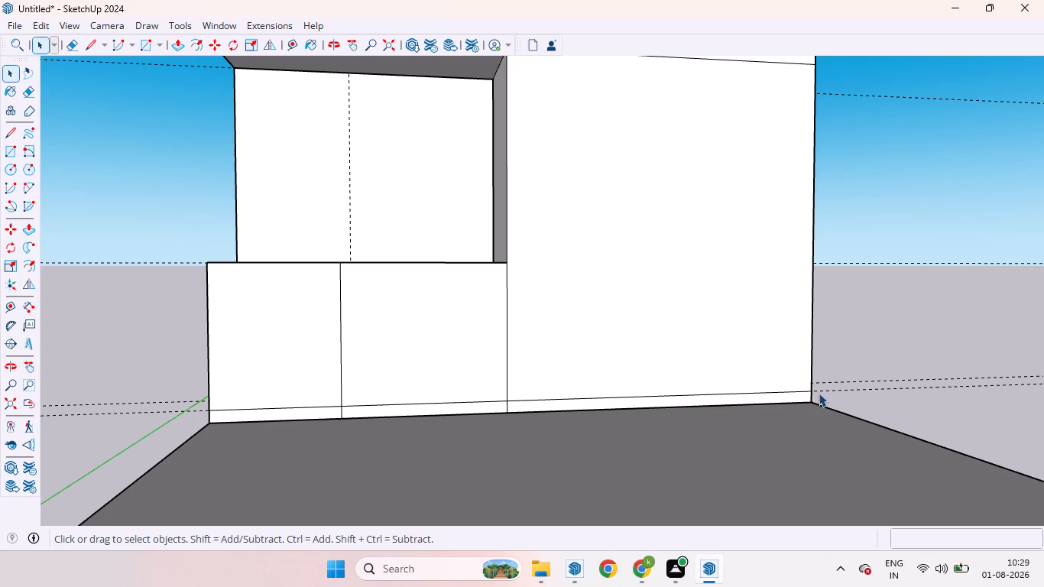
Place a vertical guide 18 mm in from the outer right edge of the tall box's front.
middle_click_drag(819, 393, 751, 384)
scroll(828, 404, "up", 4)
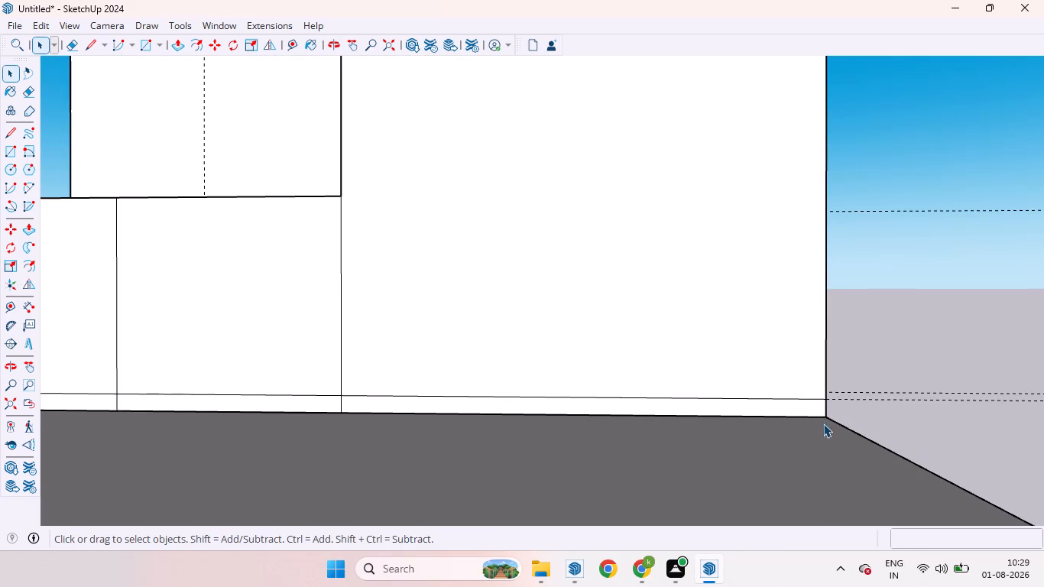
scroll(829, 436, "down", 11)
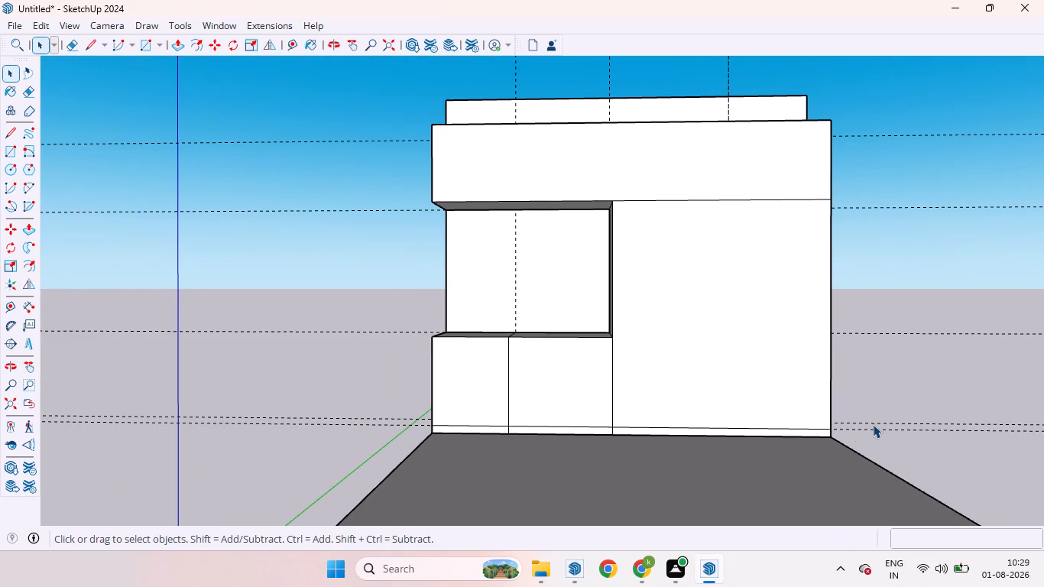
key("t")
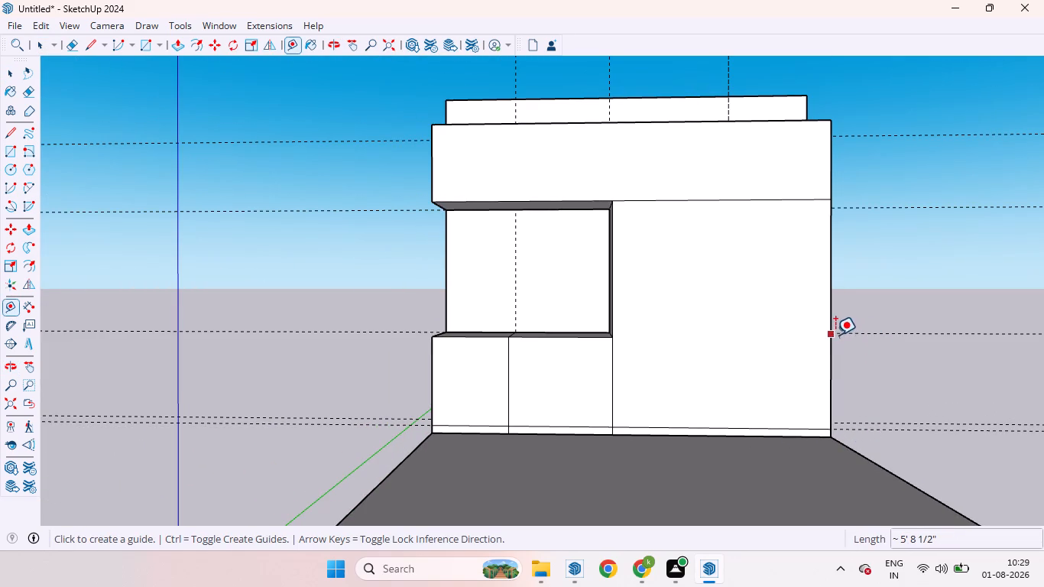
left_click(831, 338)
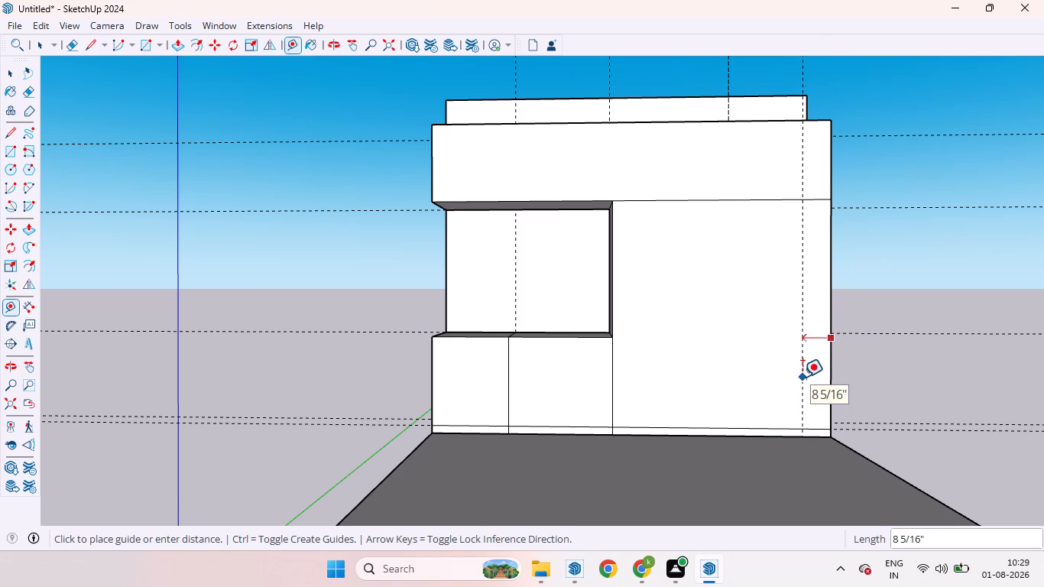
key("1")
type("8mm")
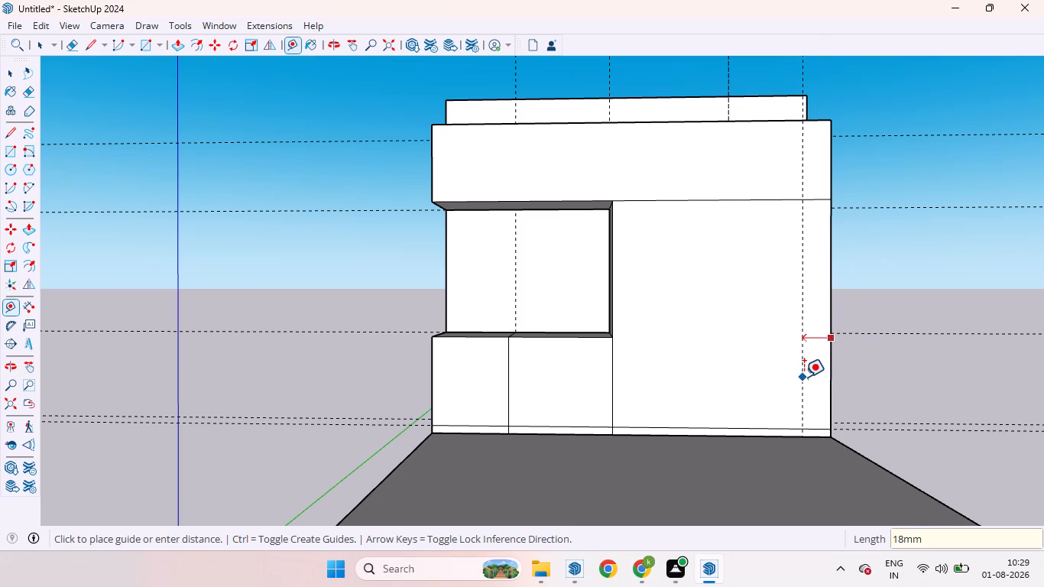
key("Return")
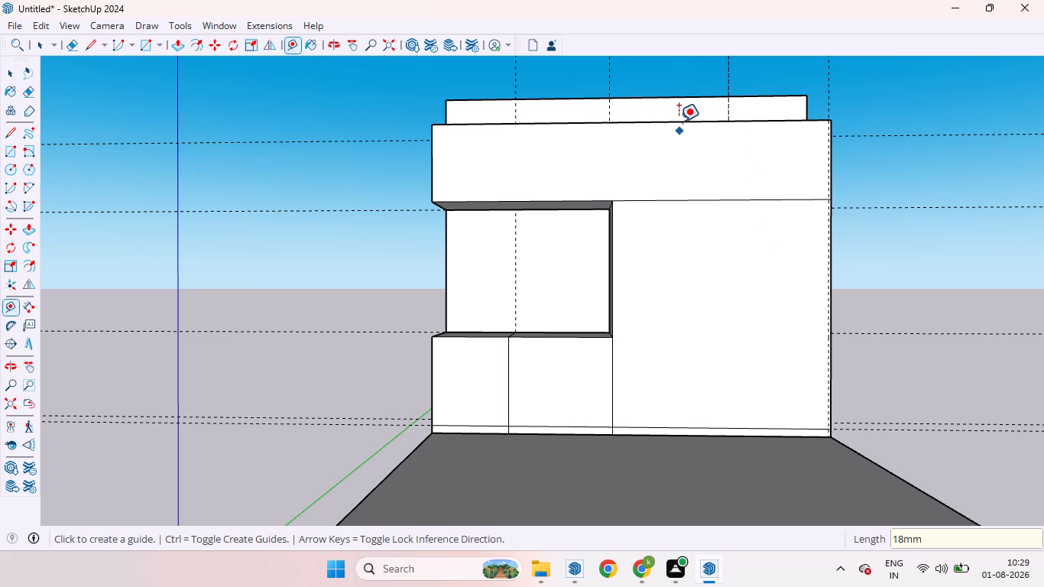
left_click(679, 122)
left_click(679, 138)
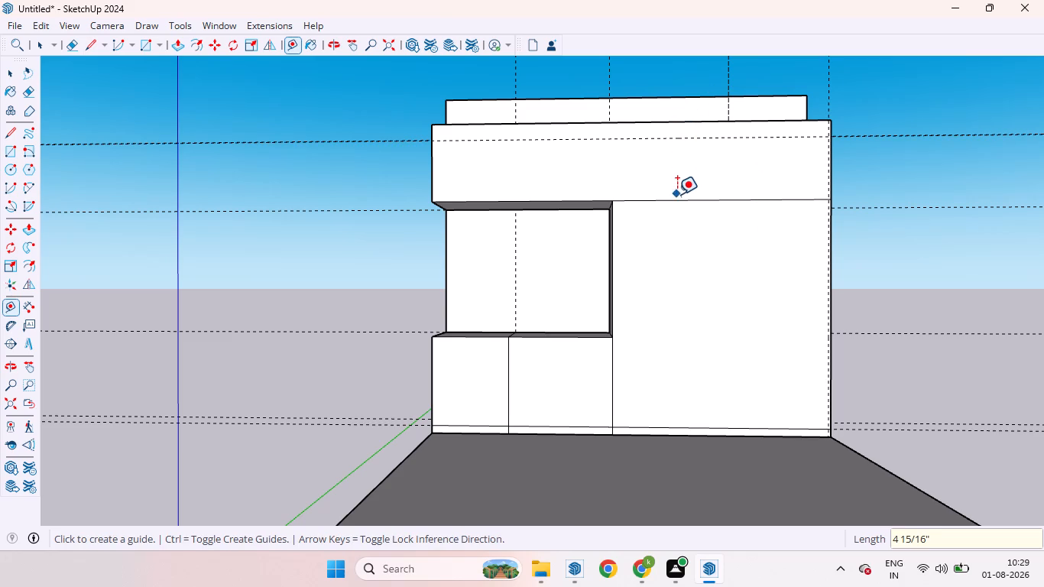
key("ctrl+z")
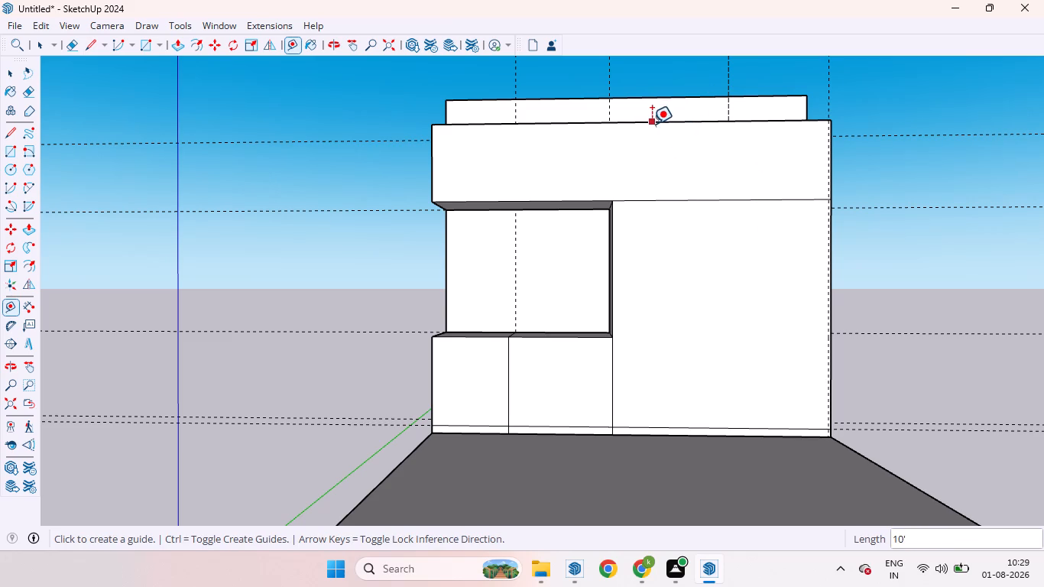
Place guides 18 mm below the top edge and 18 mm in from the outer left edge of the overhead box's front.
left_click(652, 124)
key("1")
key("8")
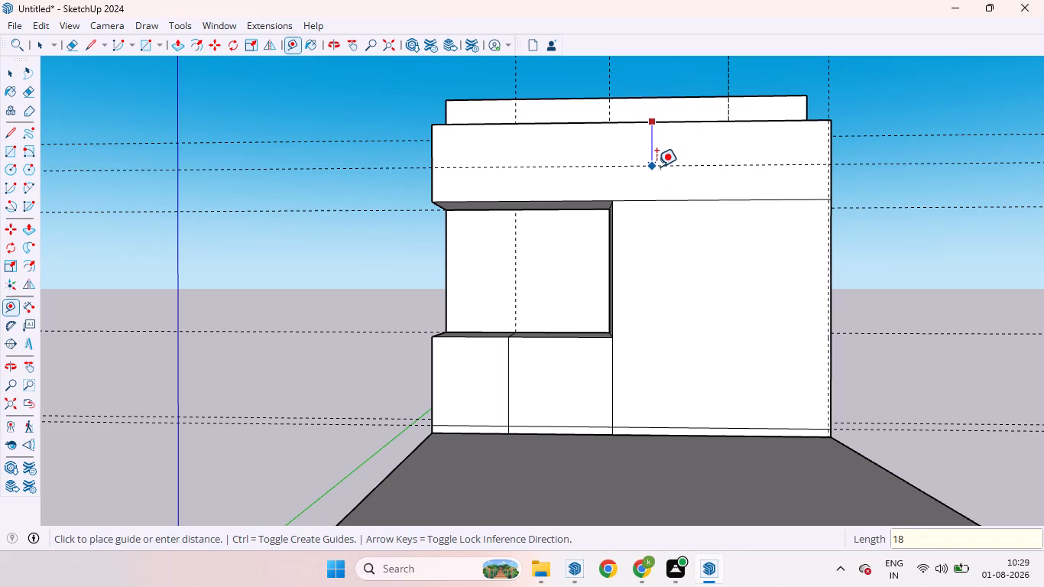
type("mm")
key("Return")
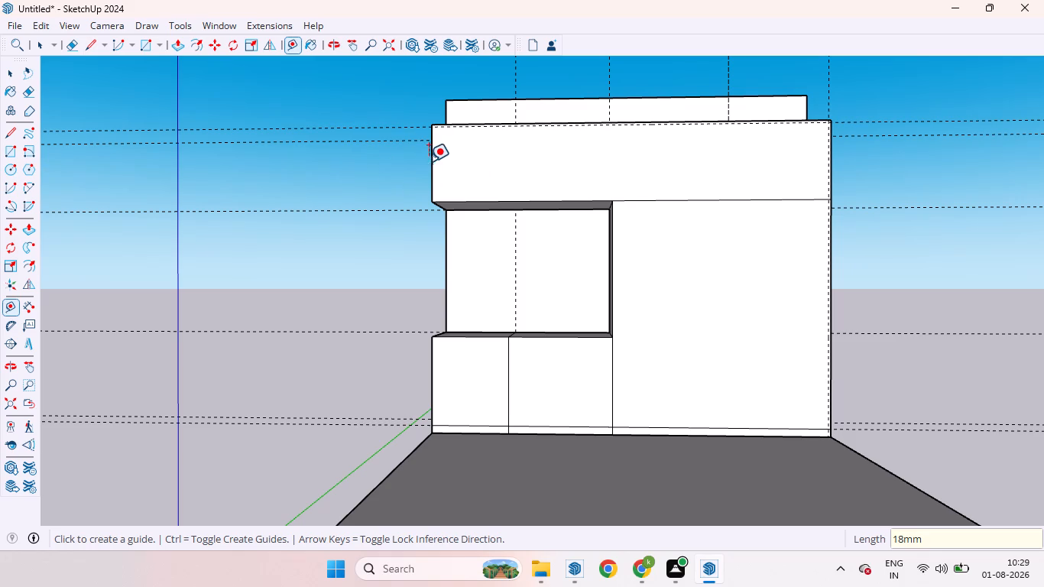
left_click(429, 161)
type("18mm")
key("Return")
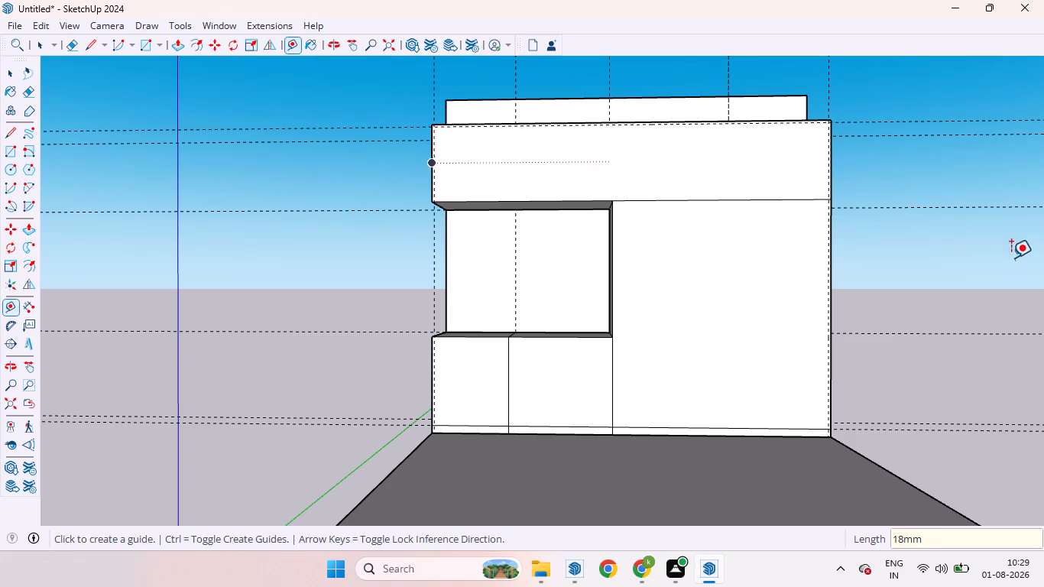
key("space")
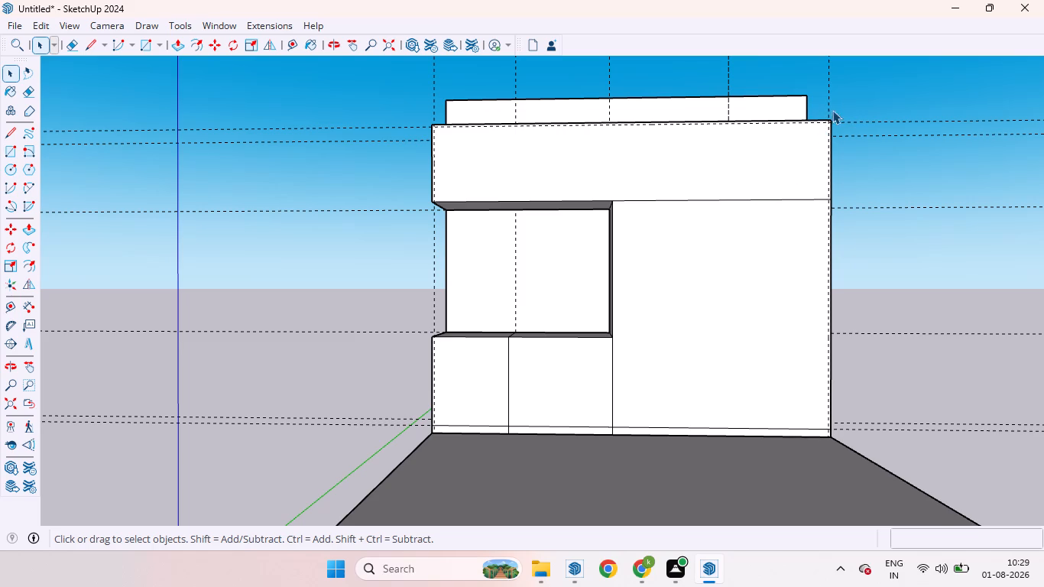
Draw a vertical strip about 11/16" wide and 7' 9 3/4" high from the upper right guide intersection to the cabinet front's bottom right corner.
key("r")
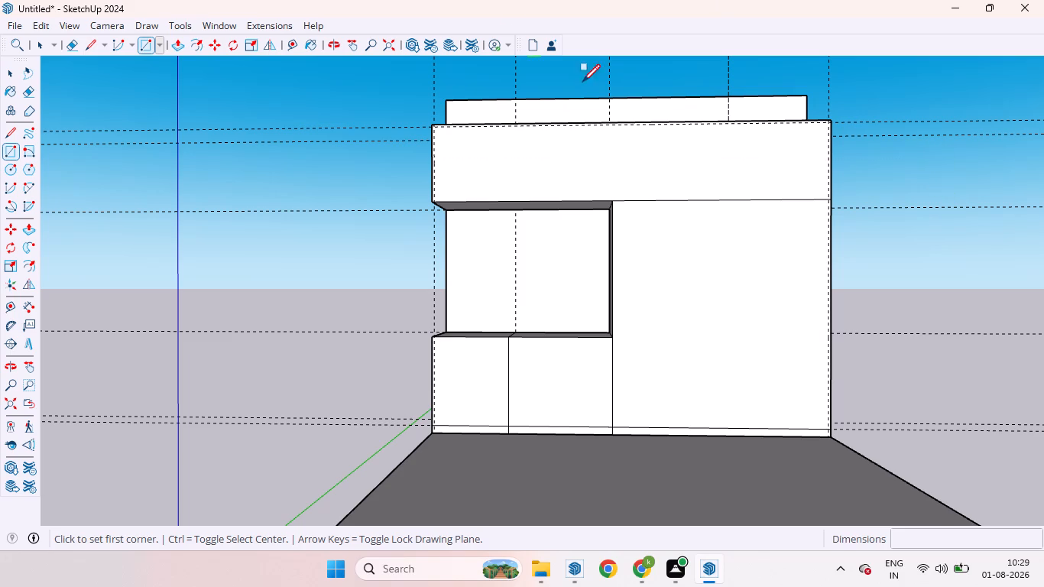
middle_click_drag(851, 114, 865, 203)
scroll(847, 147, "up", 5)
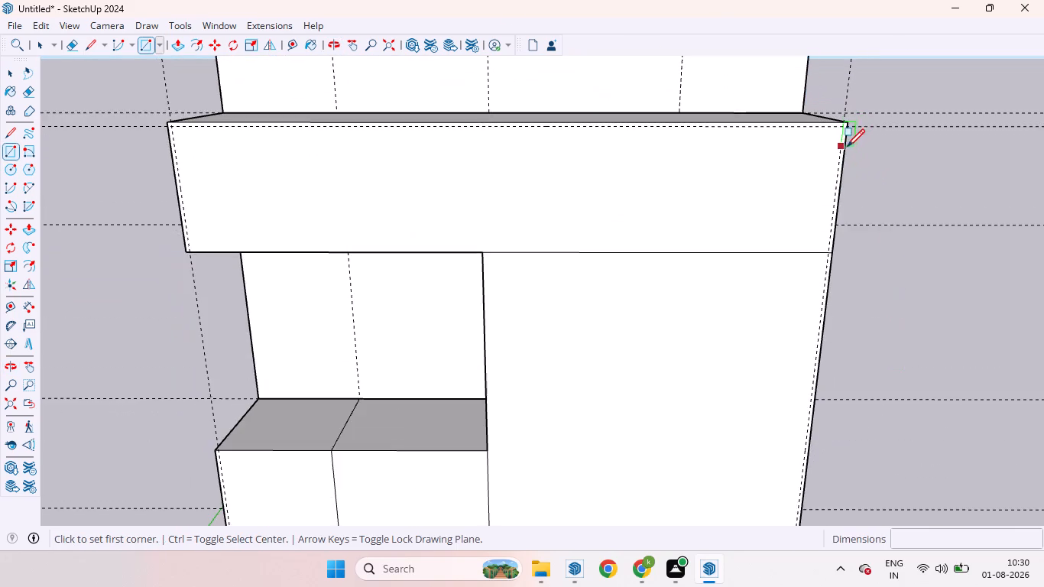
scroll(852, 136, "up", 8)
left_click(838, 121)
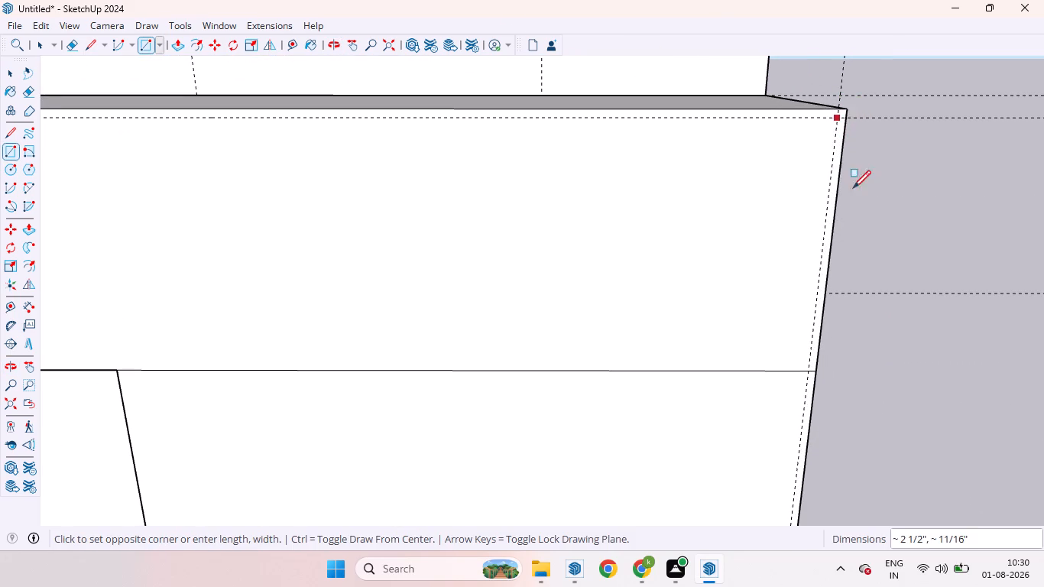
scroll(854, 207, "down", 18)
scroll(812, 467, "up", 6)
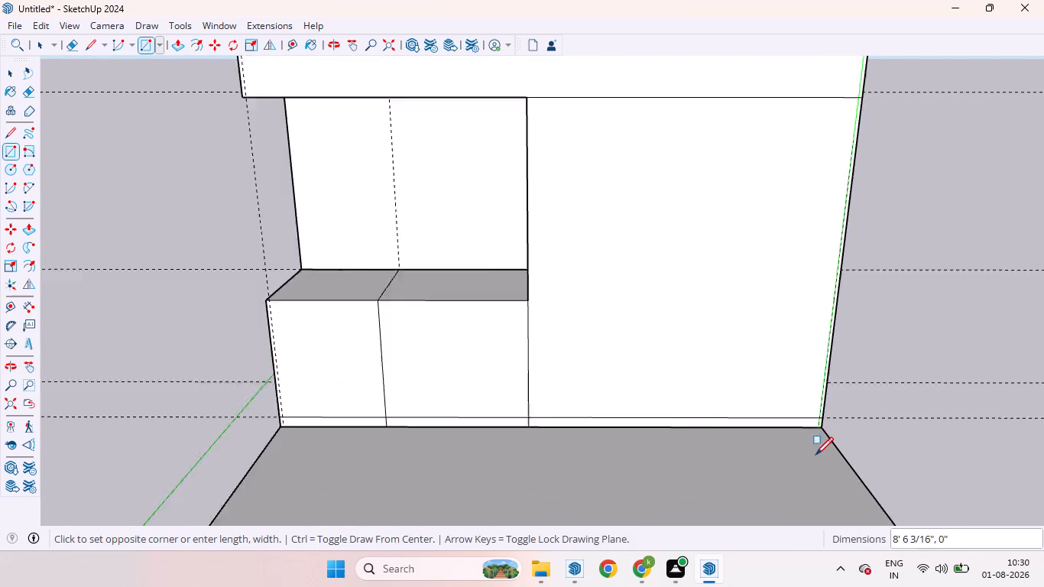
scroll(815, 455, "up", 9)
scroll(822, 430, "down", 1)
scroll(822, 430, "up", 10)
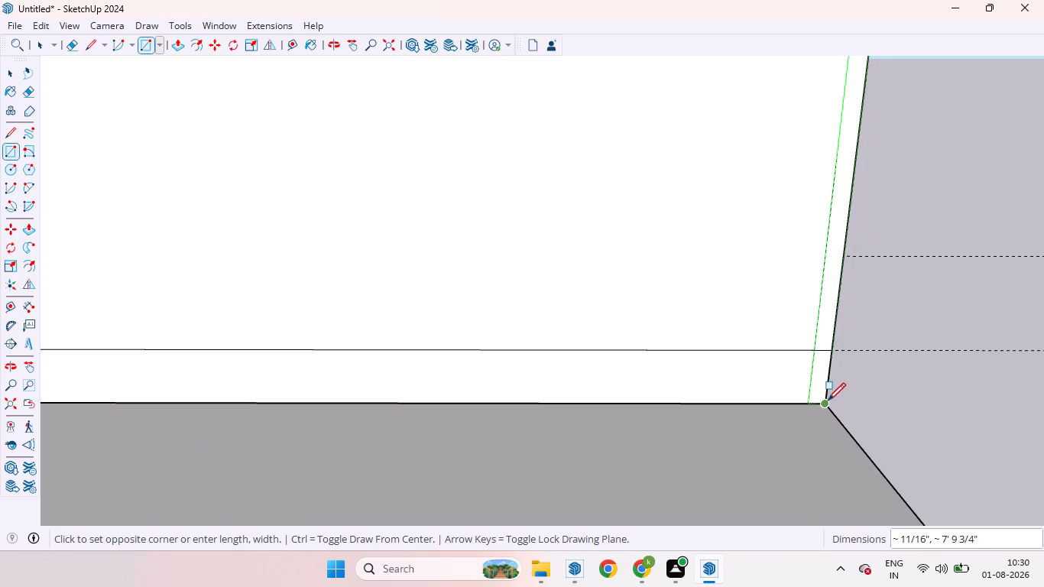
left_click(828, 401)
Delete the short piece of the skirting line that crosses the right vertical strip, and select the strip's face.
key("space")
left_click(823, 348)
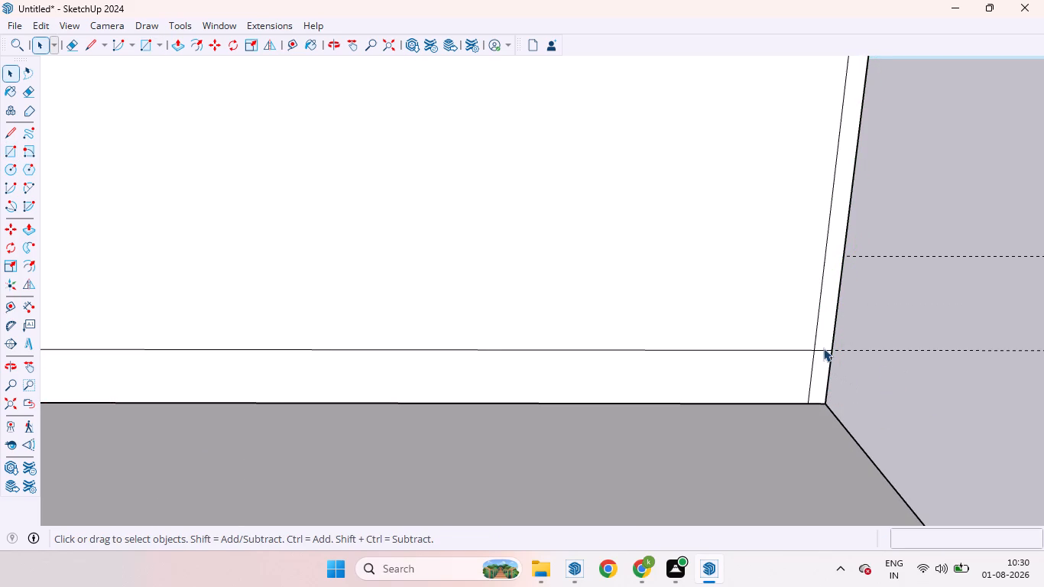
left_click(823, 349)
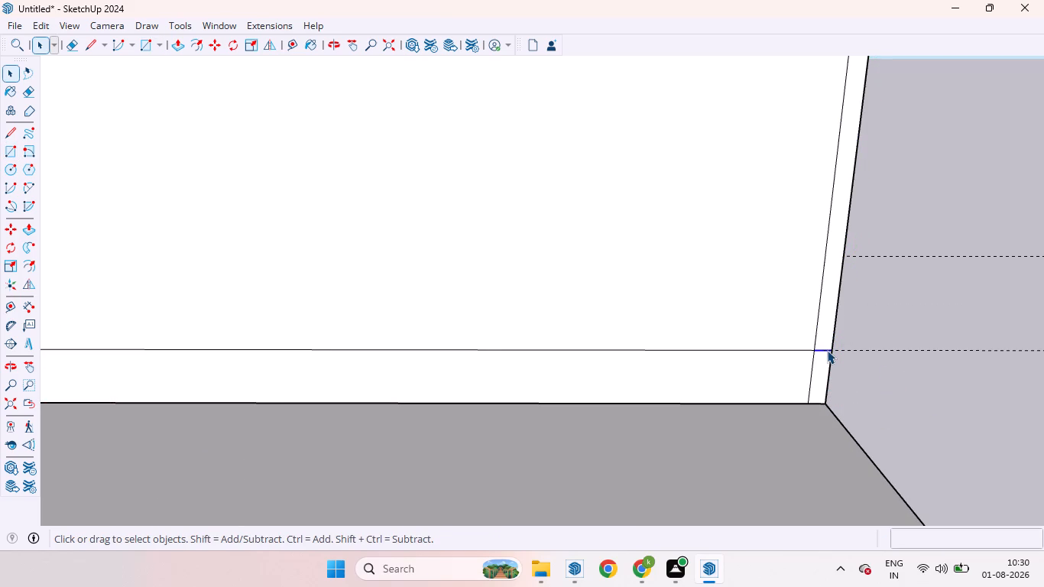
key("Delete")
left_click(824, 358)
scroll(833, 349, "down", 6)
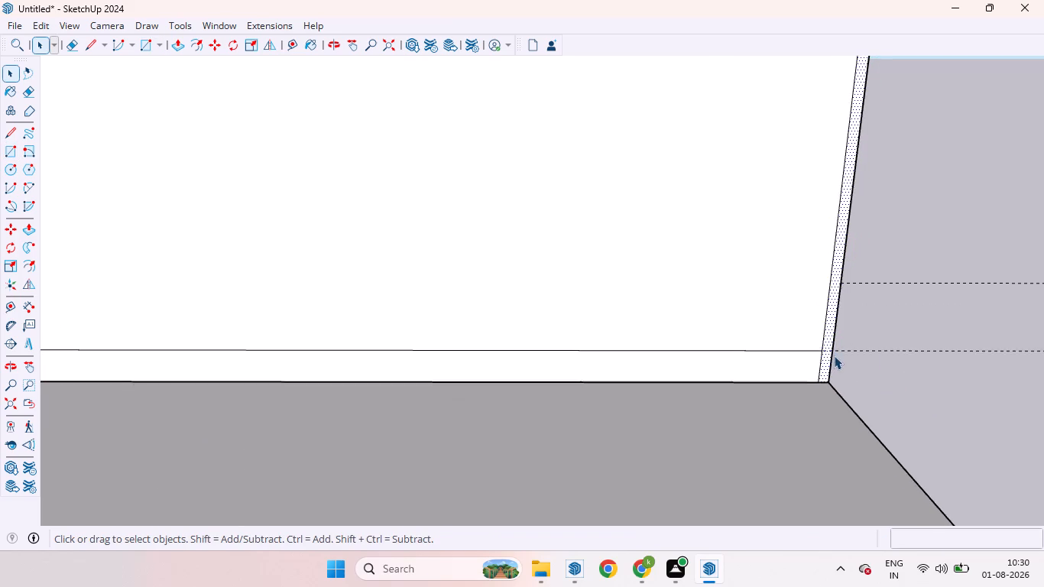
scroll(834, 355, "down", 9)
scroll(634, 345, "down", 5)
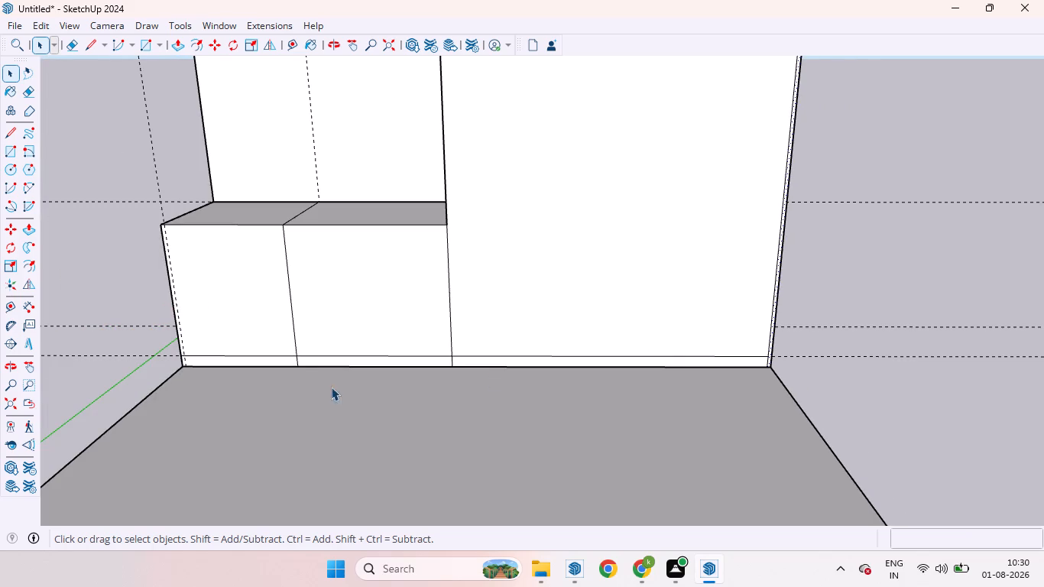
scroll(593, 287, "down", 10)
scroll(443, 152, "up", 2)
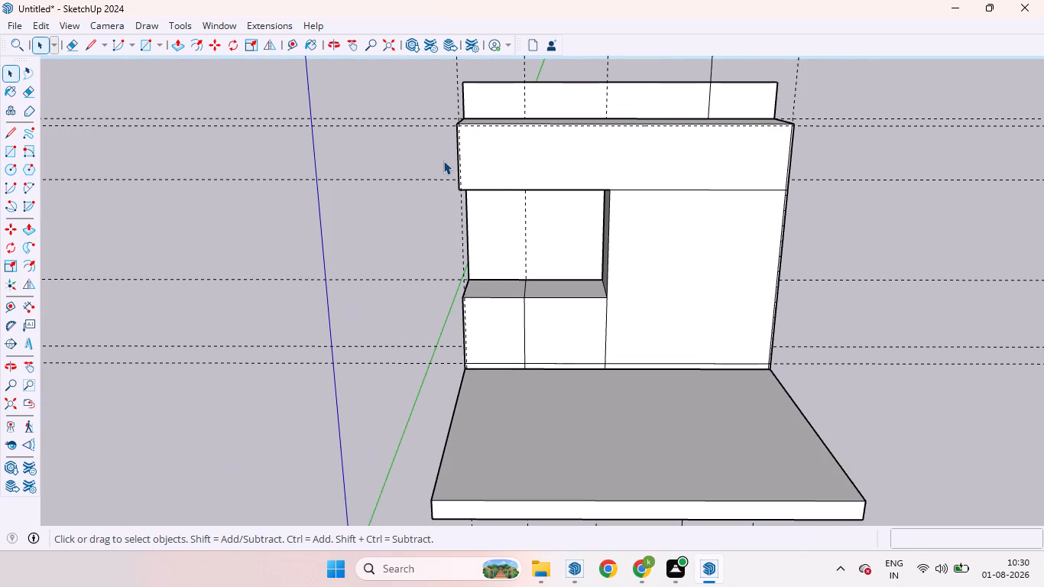
Draw a horizontal strip about 11/16" high along the full top edge of the overhead box's front, down to the 18 mm guide.
key("t")
scroll(469, 136, "up", 9)
key("space")
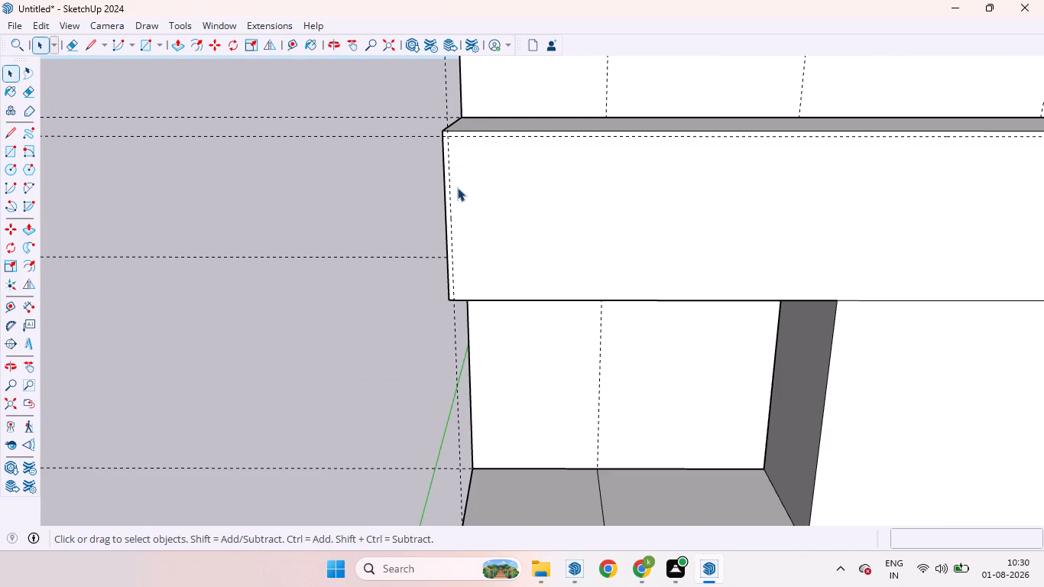
key("r")
scroll(441, 132, "up", 9)
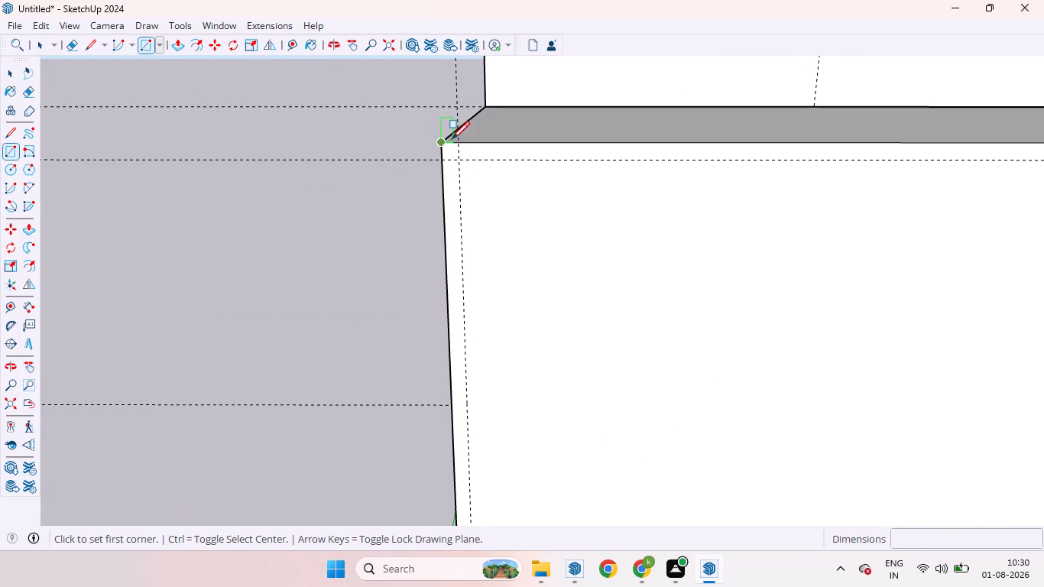
left_click(446, 141)
scroll(430, 173, "down", 12)
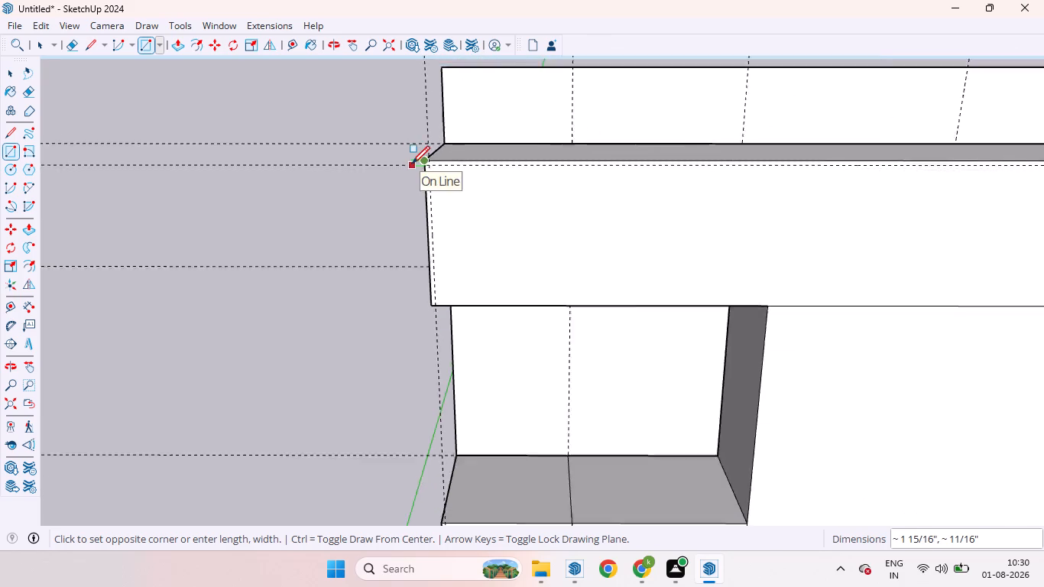
scroll(412, 164, "down", 6)
scroll(833, 174, "up", 14)
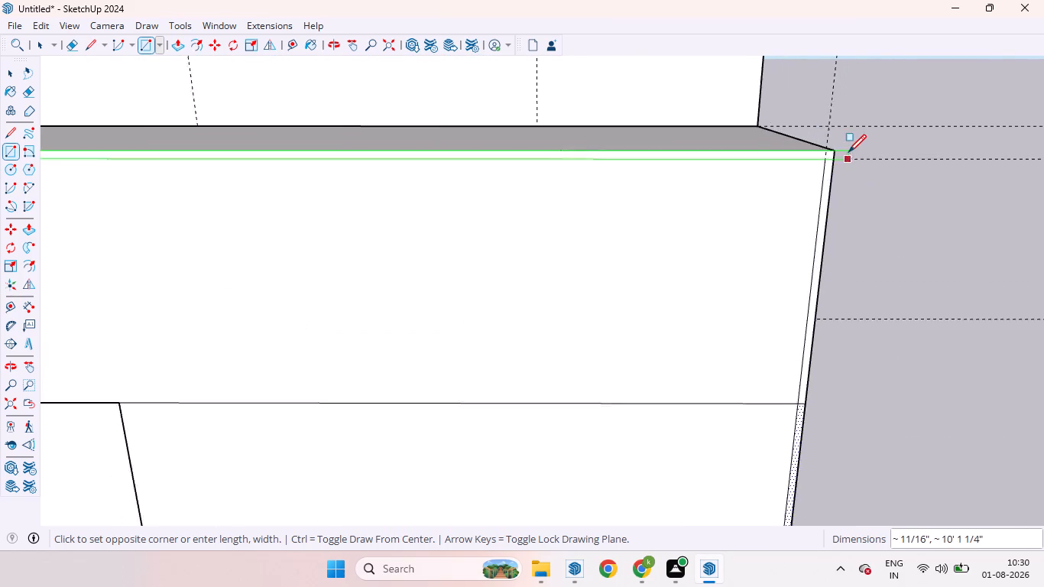
scroll(848, 152, "up", 5)
left_click(834, 159)
scroll(865, 164, "down", 2)
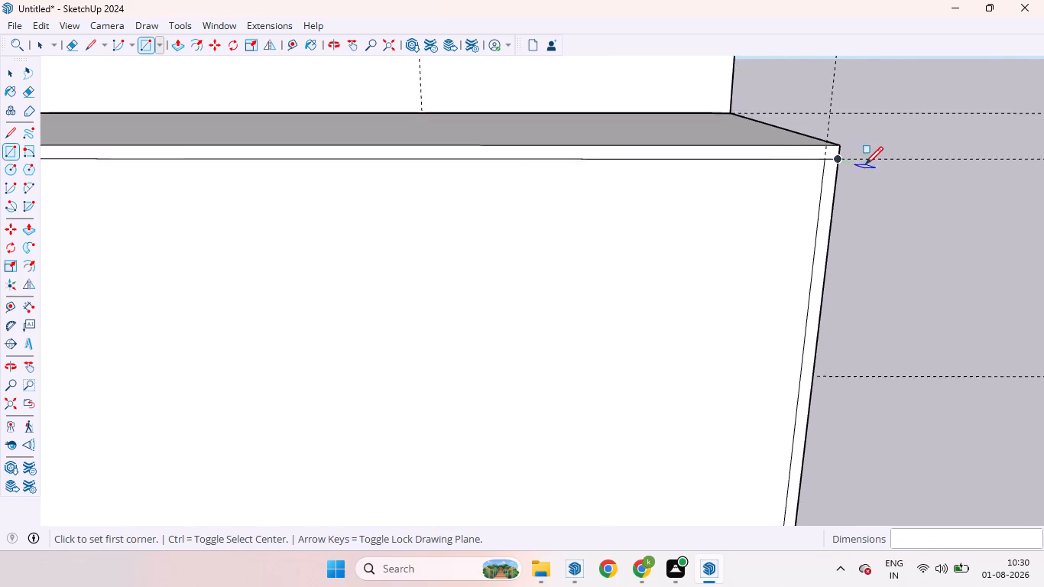
scroll(865, 164, "down", 8)
key("space")
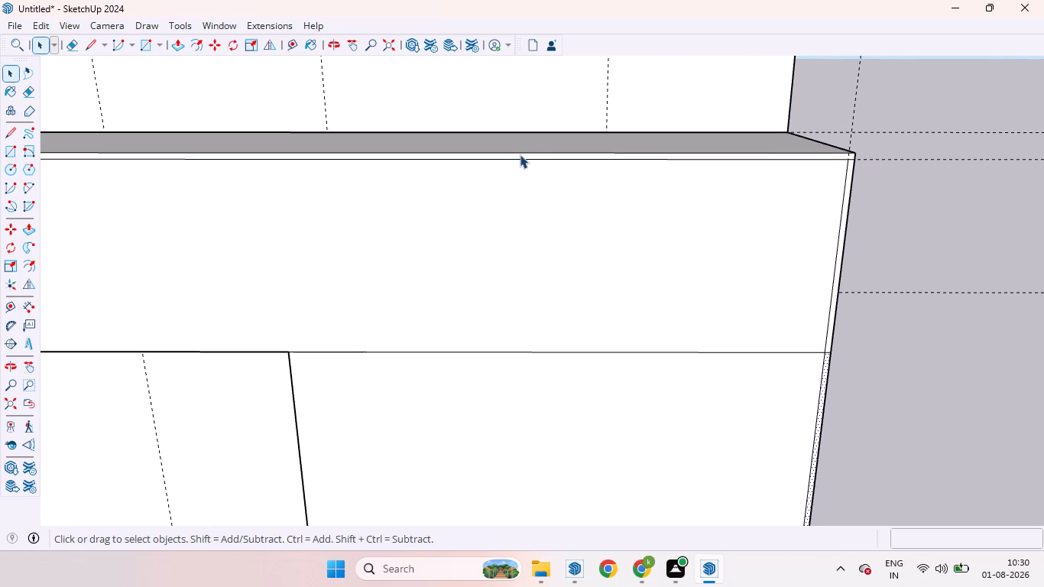
scroll(520, 154, "up", 8)
left_click(518, 160)
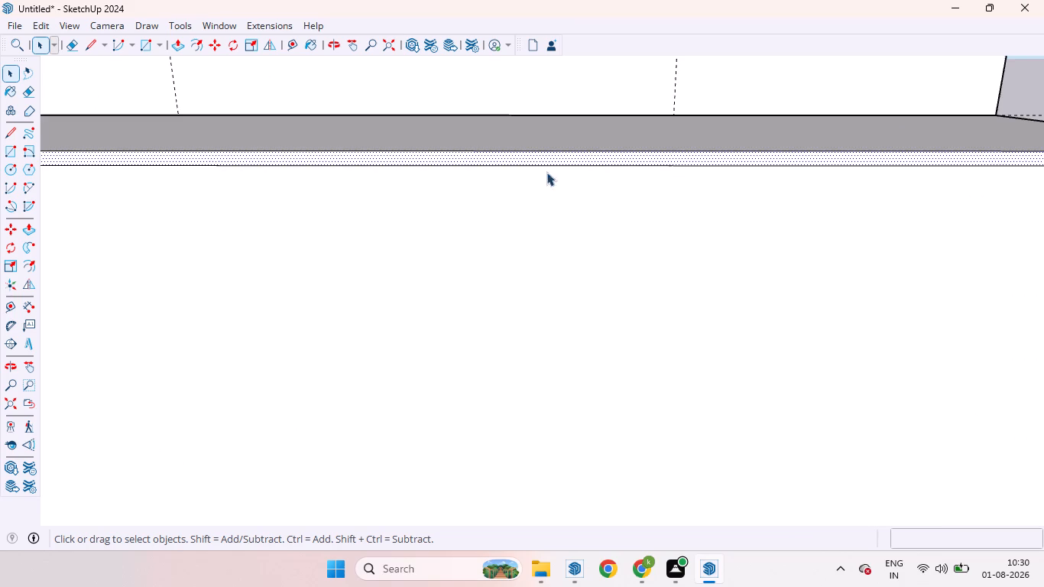
scroll(558, 170, "down", 17)
left_click(891, 322)
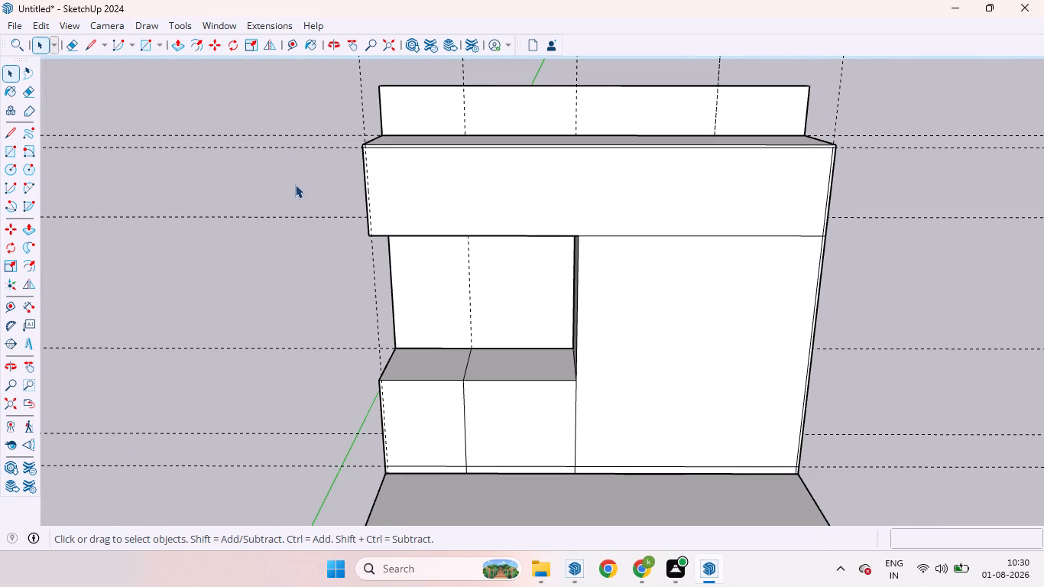
Draw a vertical strip 18 mm wide along the overhead box front's left edge, from the top strip to the bottom edge.
key("r")
scroll(310, 148, "up", 20)
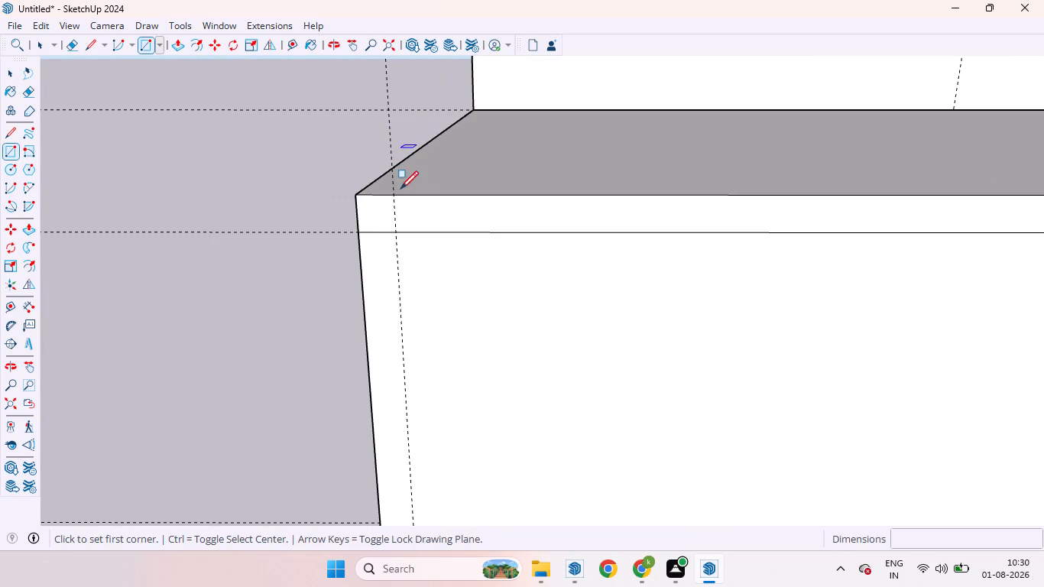
left_click(364, 233)
scroll(389, 286, "down", 15)
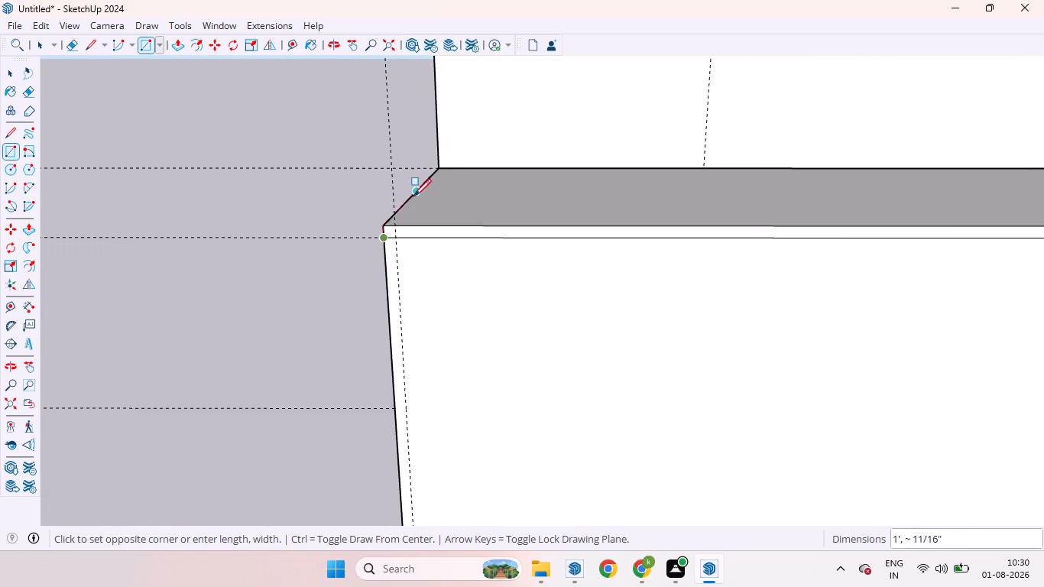
scroll(414, 198, "up", 1)
scroll(417, 200, "down", 9)
scroll(435, 421, "up", 11)
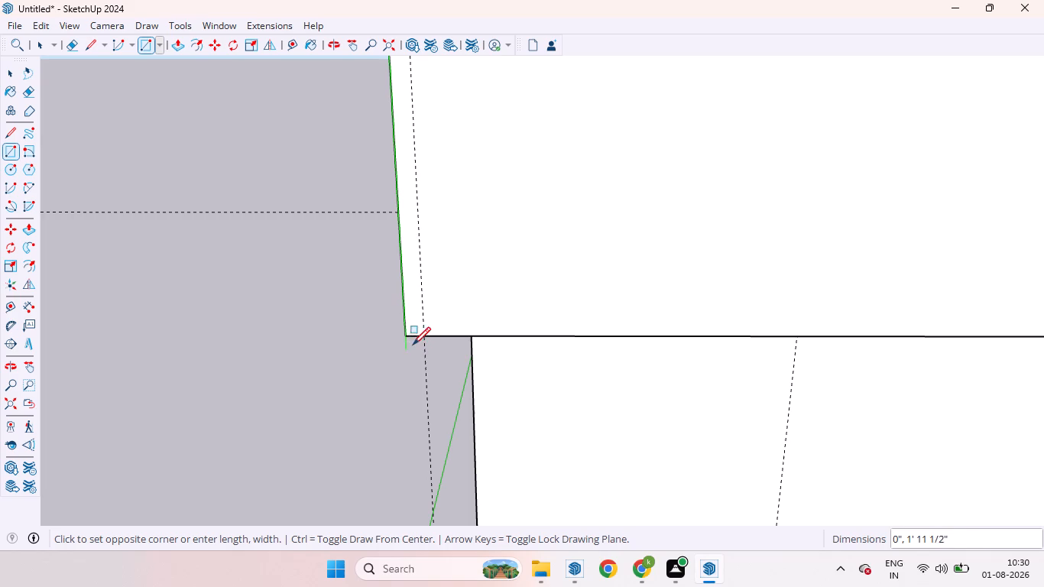
left_click(423, 337)
scroll(383, 333, "down", 10)
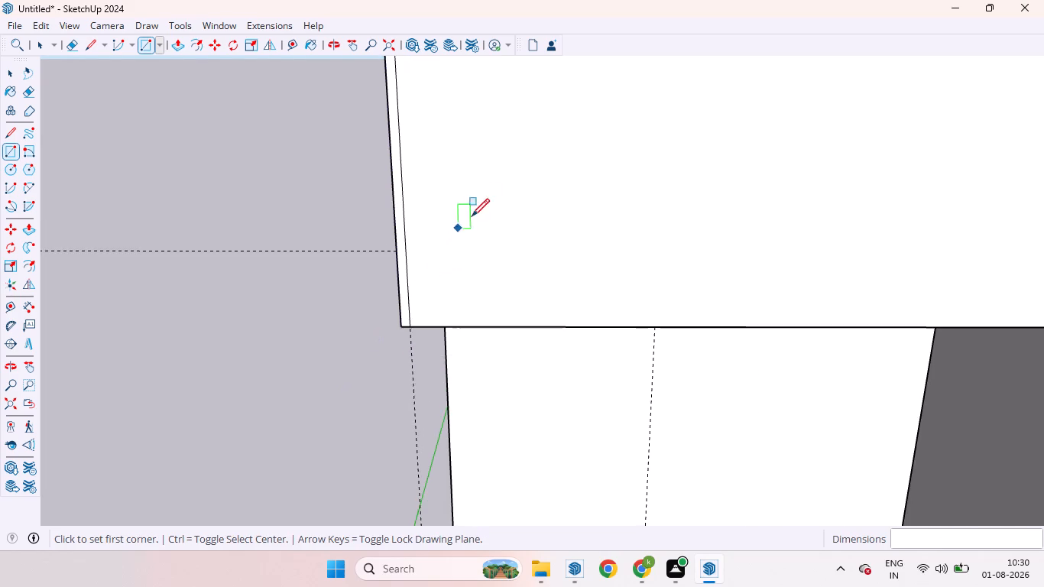
Draw a vertical strip about 11/16" wide and 2' 5 1/2" high along the left edge of the low cabinet's front.
scroll(472, 216, "down", 16)
scroll(475, 444, "up", 16)
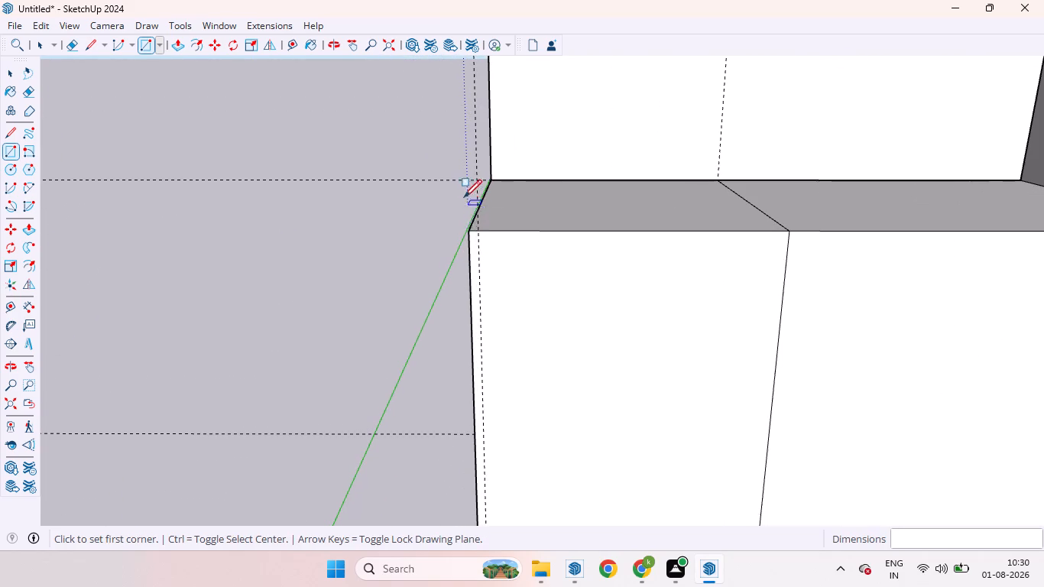
left_click(466, 235)
scroll(491, 375, "down", 12)
scroll(485, 435, "up", 2)
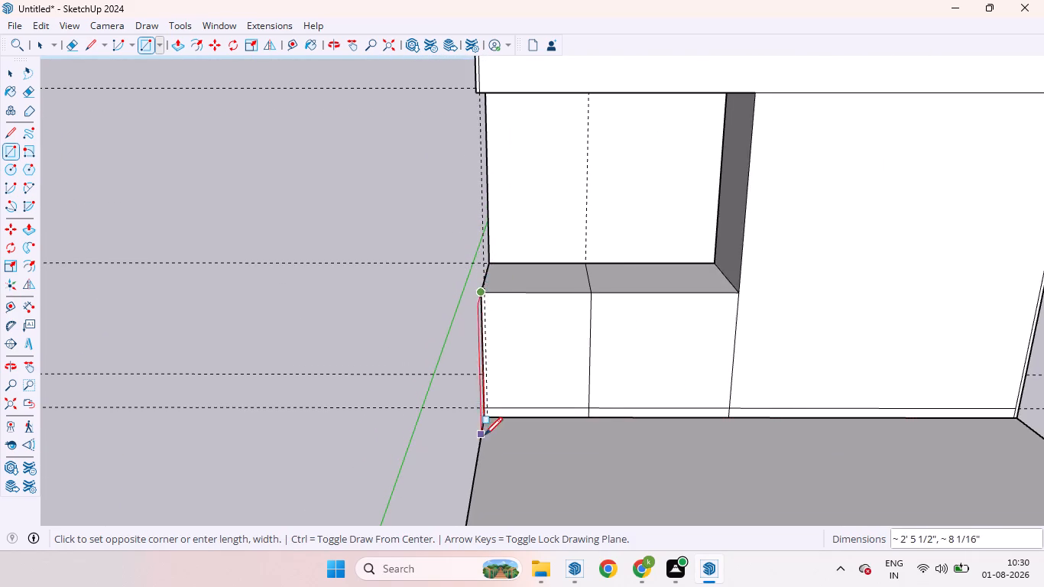
scroll(485, 435, "up", 4)
scroll(490, 423, "down", 1)
scroll(490, 420, "up", 16)
left_click(482, 384)
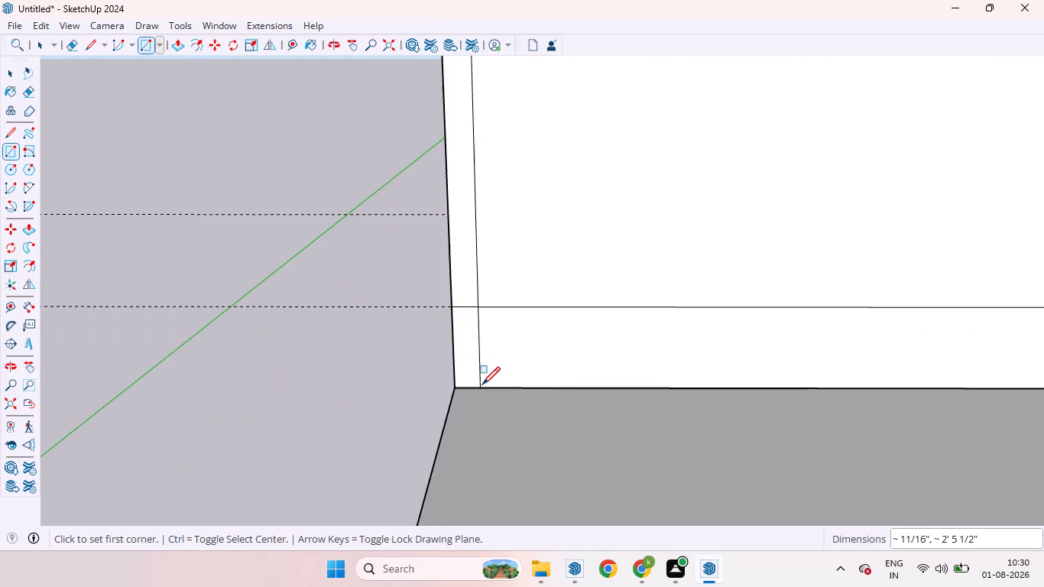
Delete the short piece of the skirting line crossing the low cabinet's left strip, and select the strip's face.
key("space")
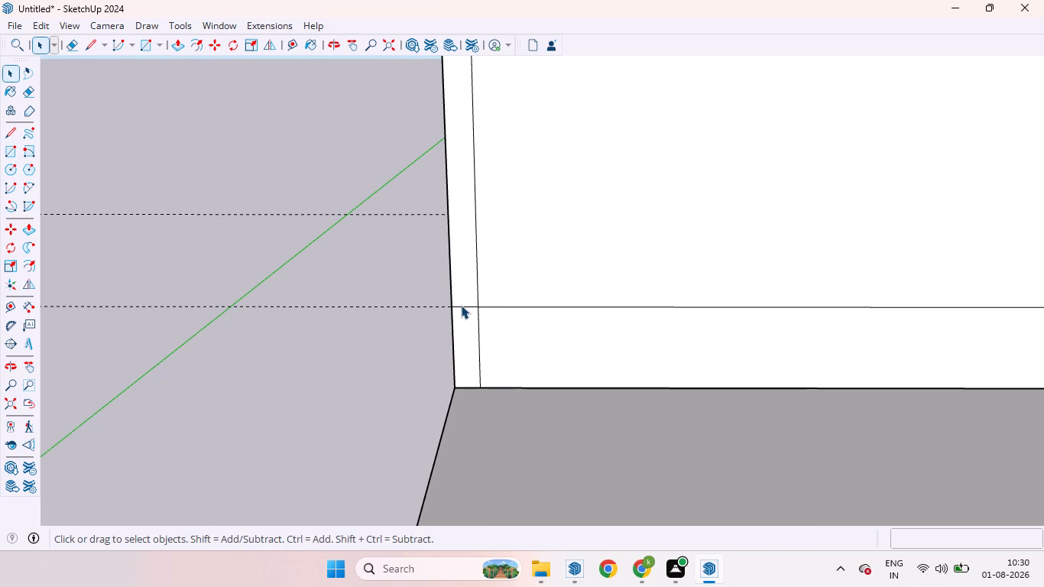
left_click(461, 305)
key("Delete")
left_click(462, 341)
scroll(464, 332, "down", 4)
scroll(464, 332, "up", 1)
scroll(464, 332, "down", 14)
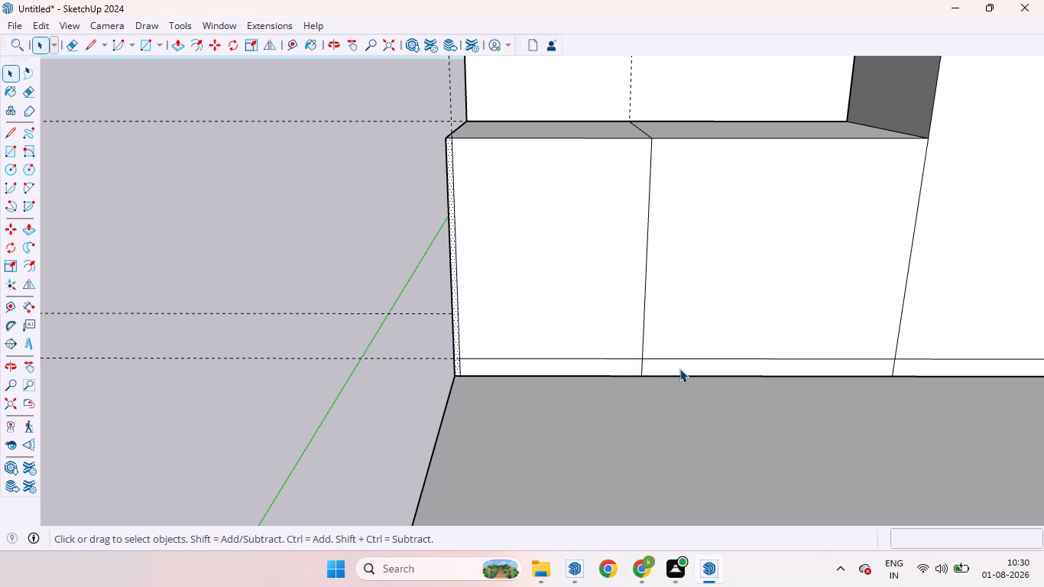
scroll(682, 368, "down", 2)
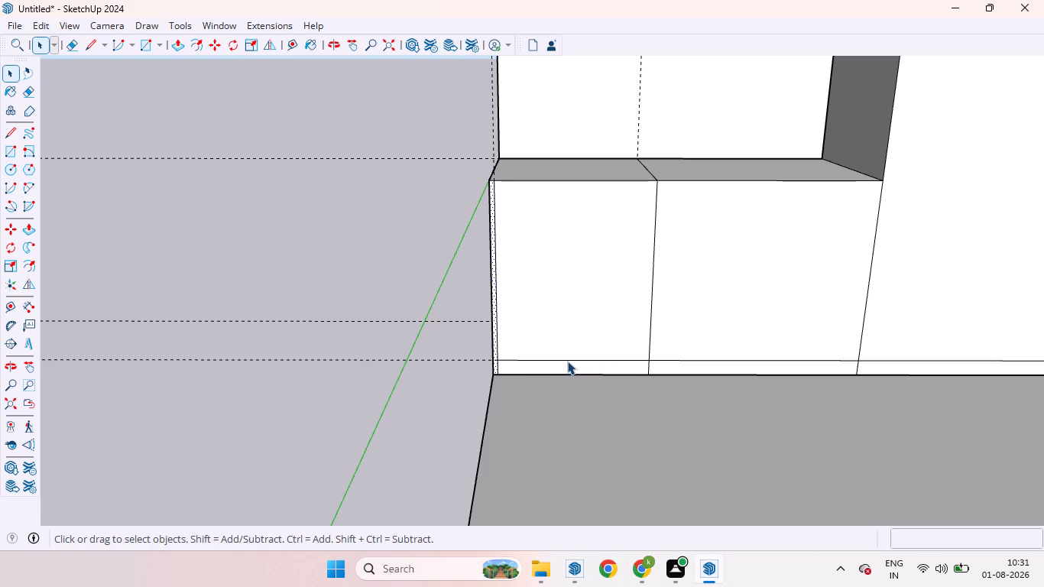
Divide the vertical line between the two low cabinet fronts, above the skirting, into 4 equal segments.
left_click(653, 281)
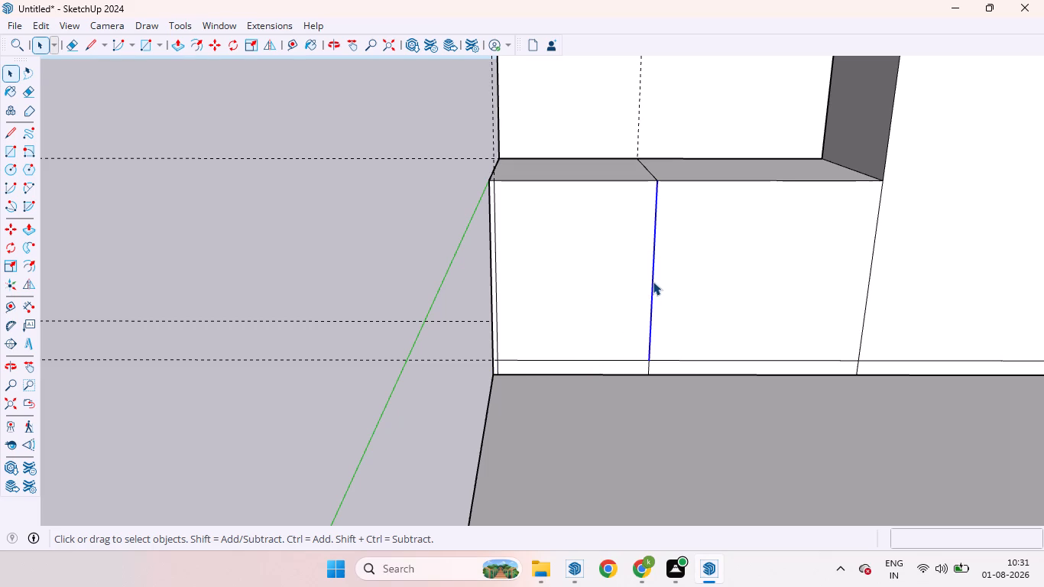
right_click(653, 281)
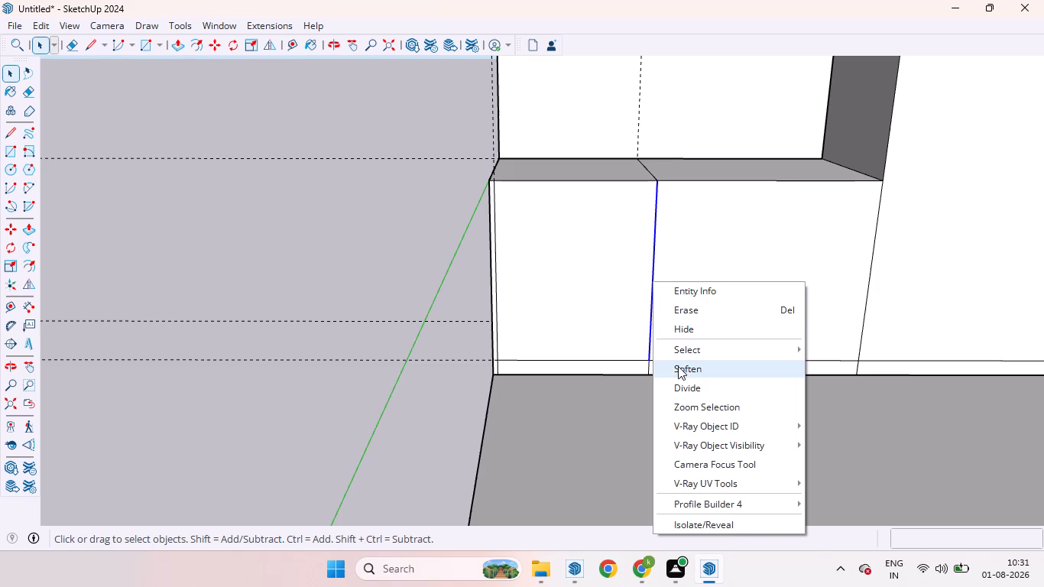
left_click(683, 384)
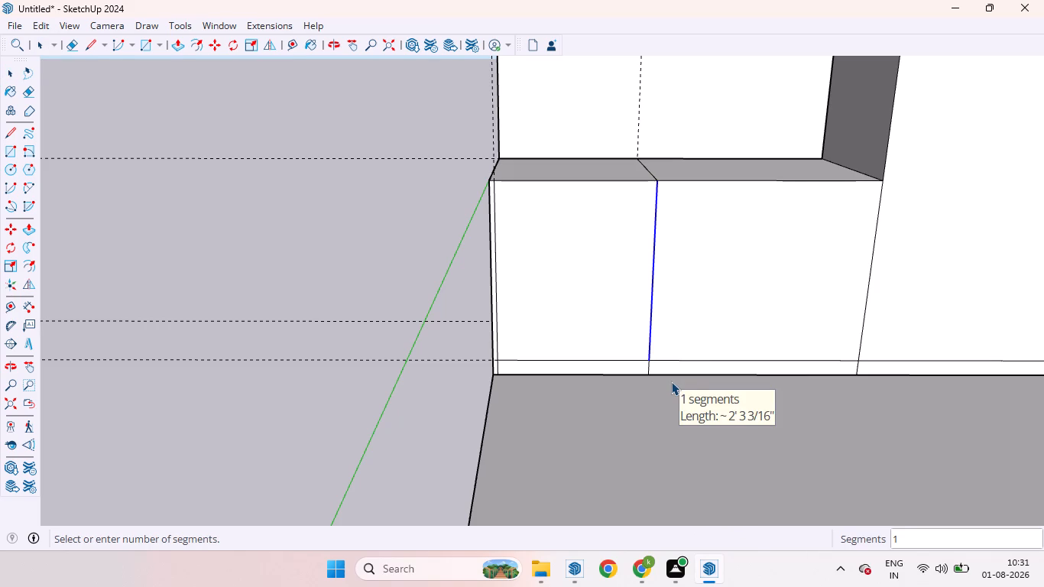
key("4")
key("Return")
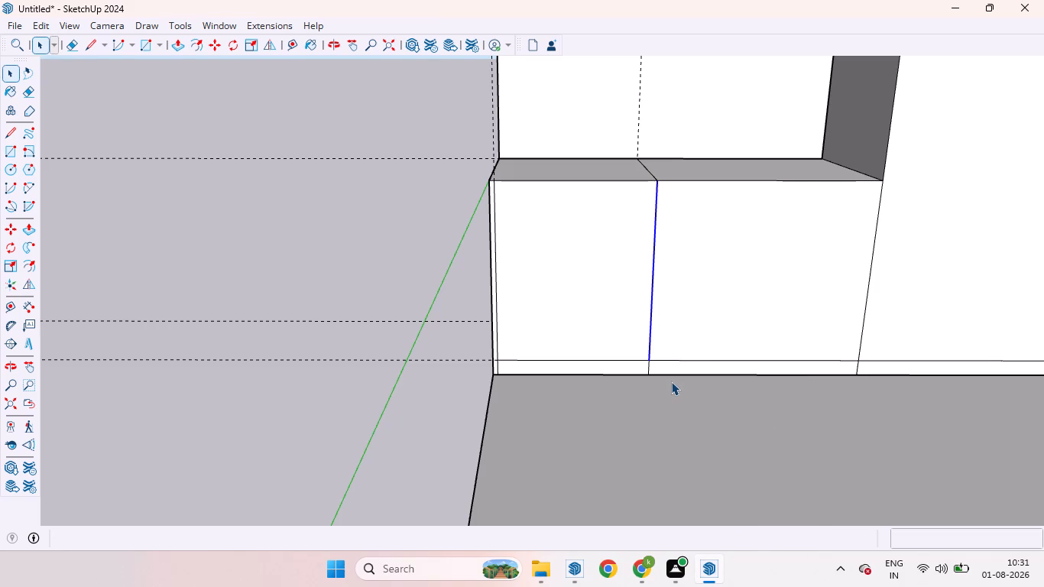
Draw three horizontal drawer lines about 1' 10 7/8" long from the division points to the low cabinet's left strip.
key("l")
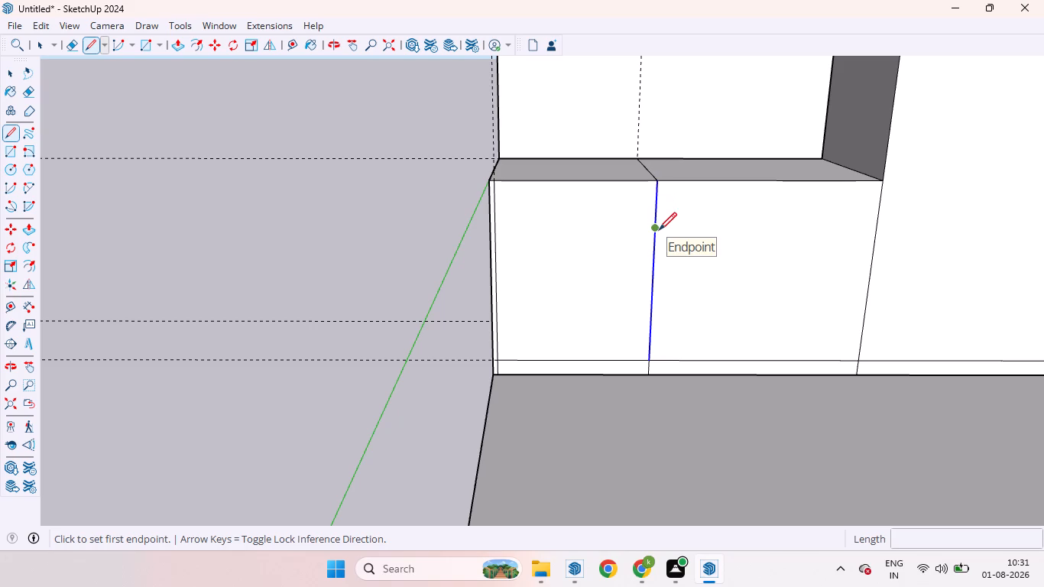
left_click(659, 230)
left_click(493, 231)
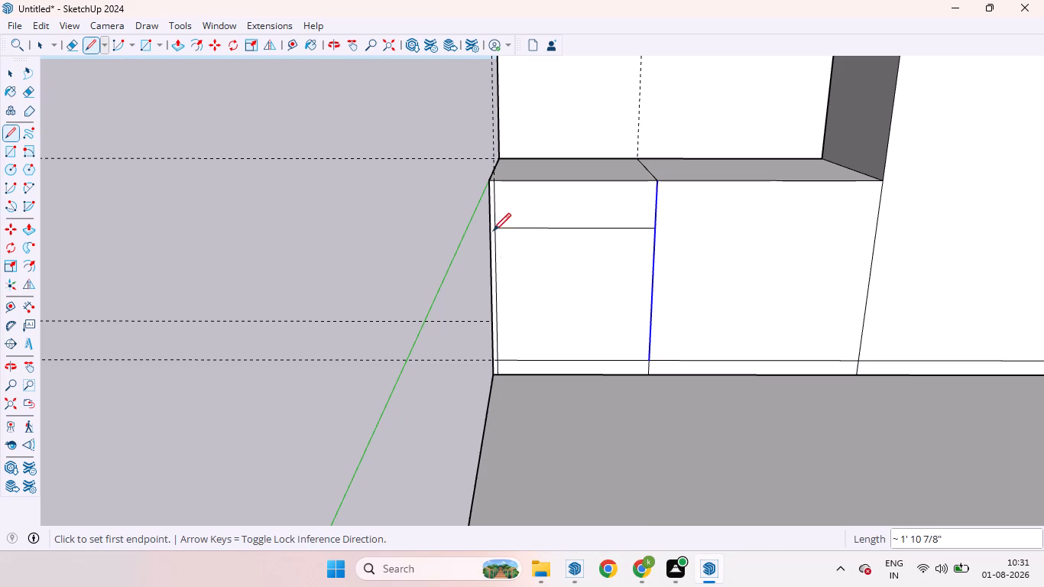
left_click(652, 274)
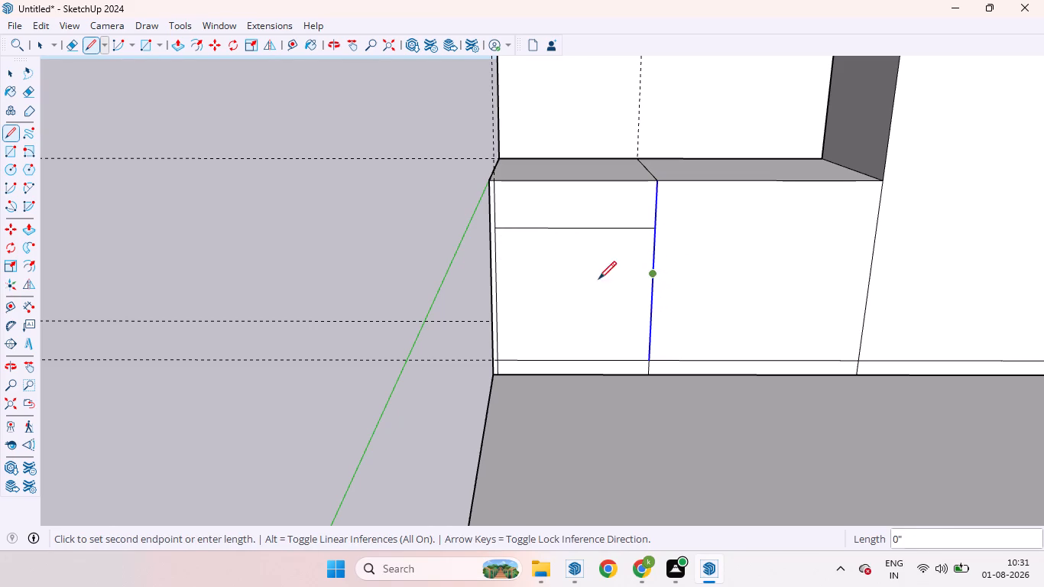
left_click(495, 280)
left_click(653, 318)
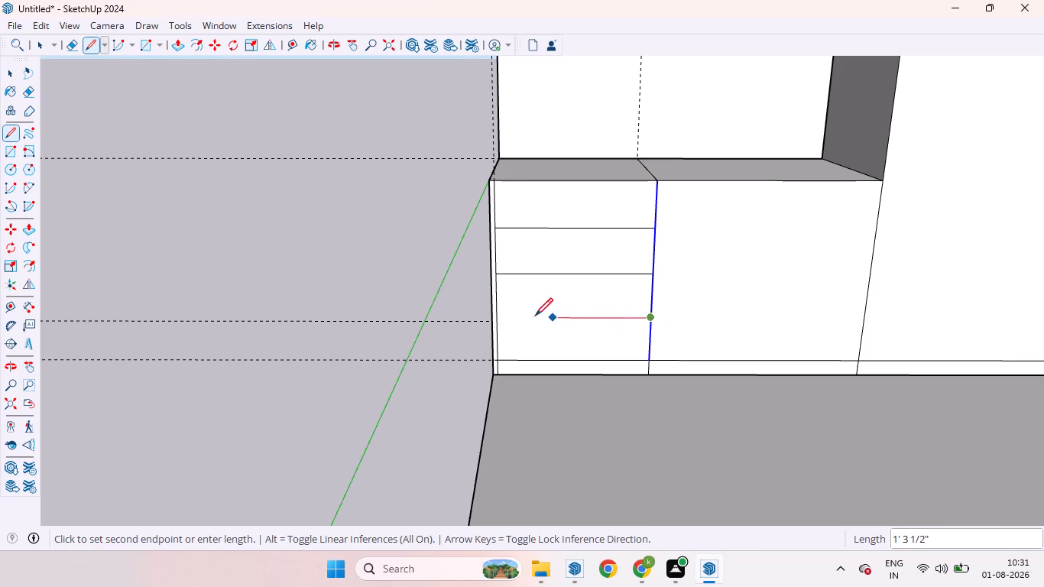
left_click(498, 322)
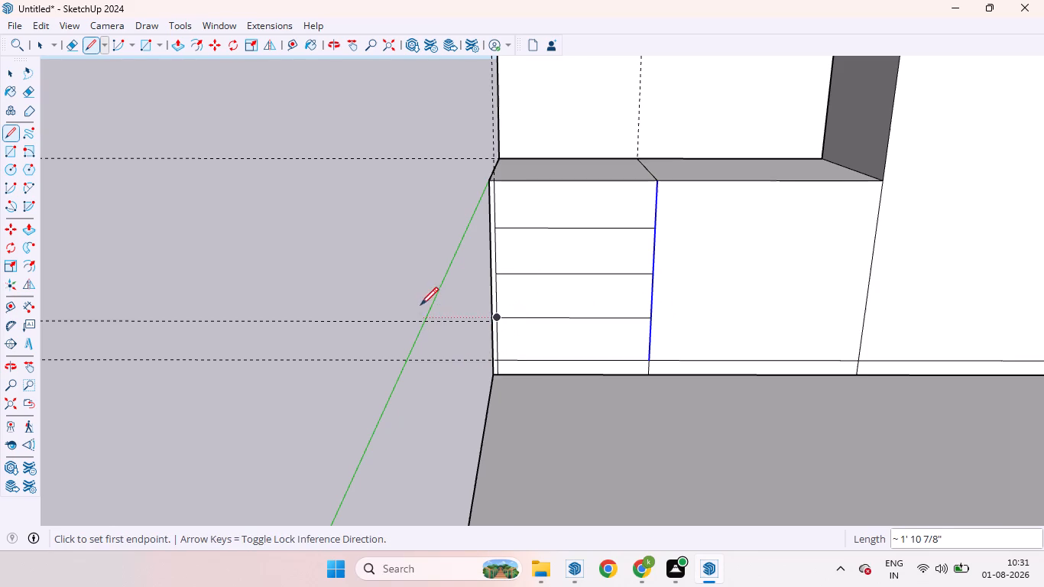
key("space")
Extend the top drawer line across the second low cabinet front to the tall box's edge, about 2' 7 9/16" long.
scroll(421, 305, "down", 4)
middle_click_drag(500, 342, 494, 227)
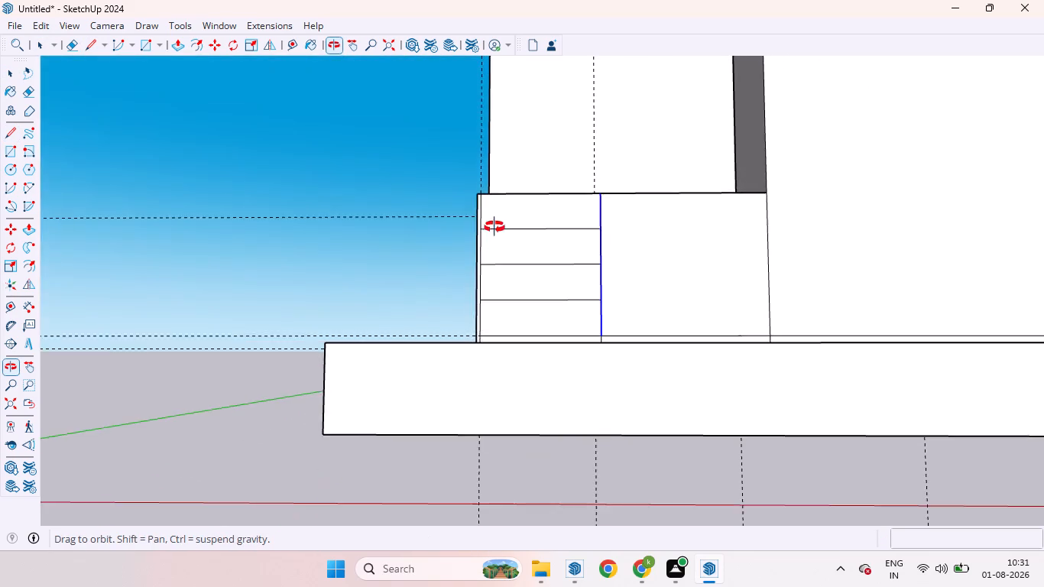
middle_click_drag(494, 227, 487, 282)
scroll(487, 283, "up", 1)
left_click(426, 290)
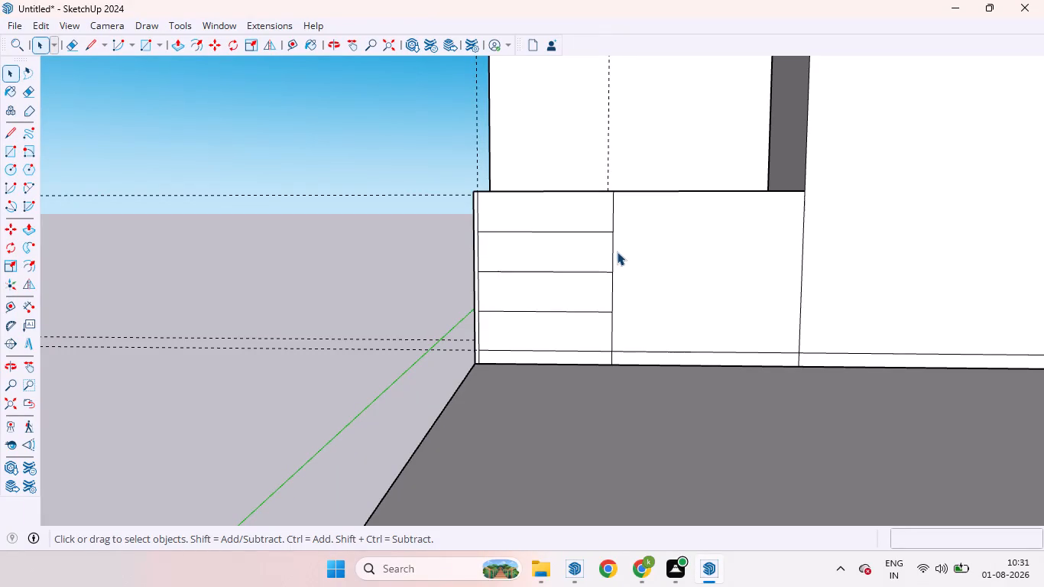
key("l")
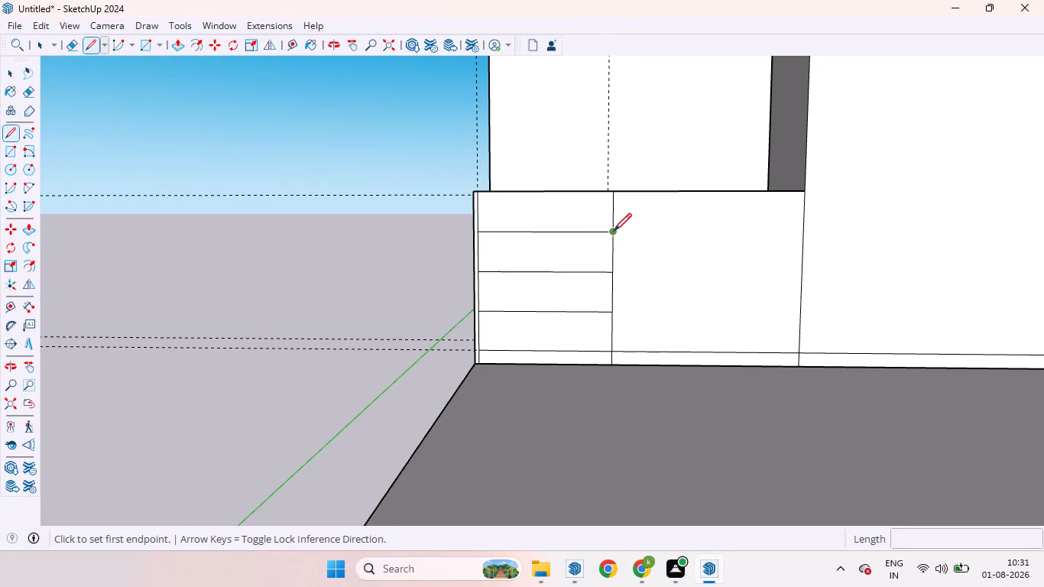
left_click(614, 231)
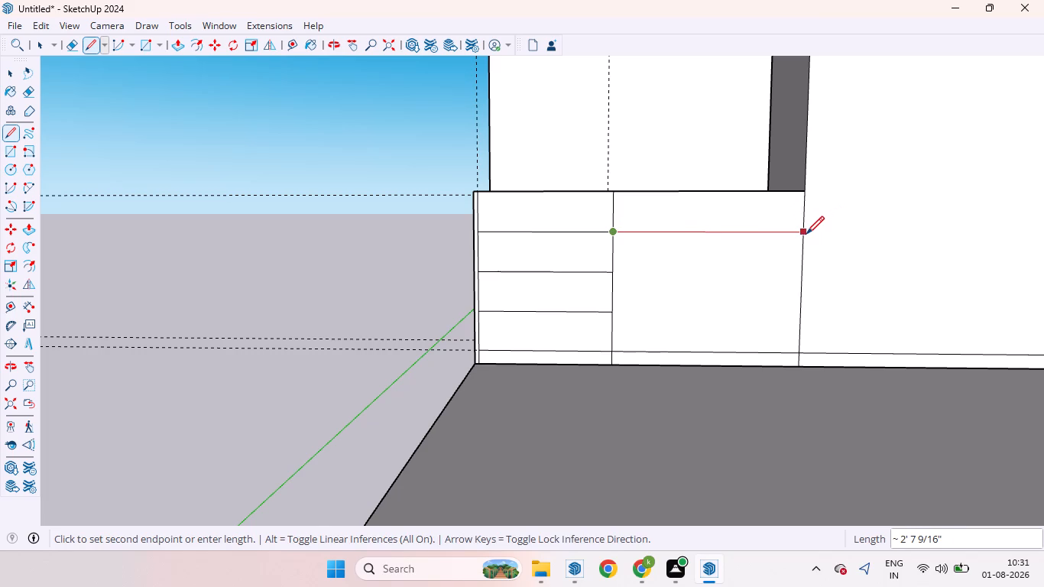
left_click(806, 235)
key("space")
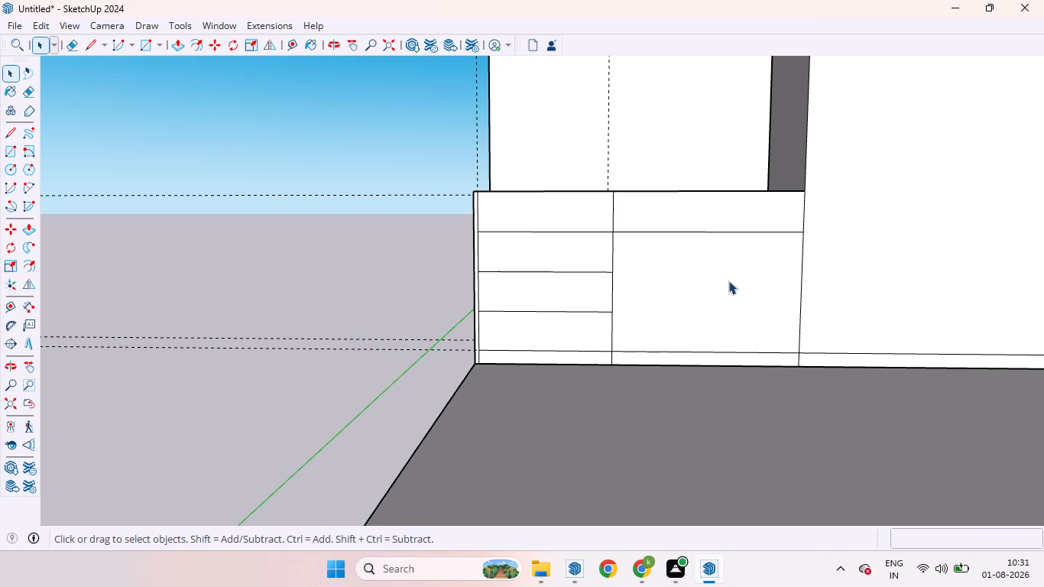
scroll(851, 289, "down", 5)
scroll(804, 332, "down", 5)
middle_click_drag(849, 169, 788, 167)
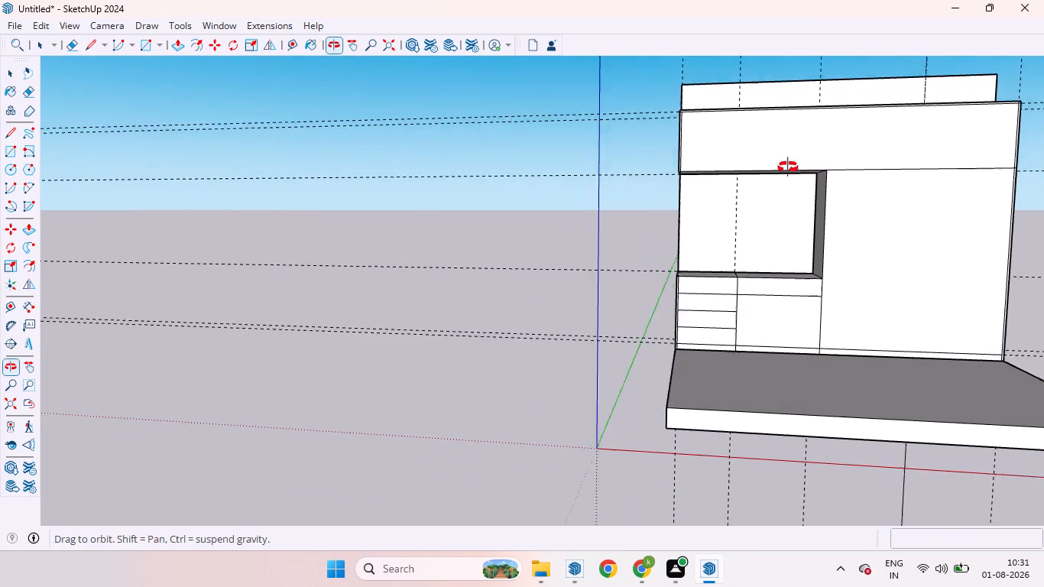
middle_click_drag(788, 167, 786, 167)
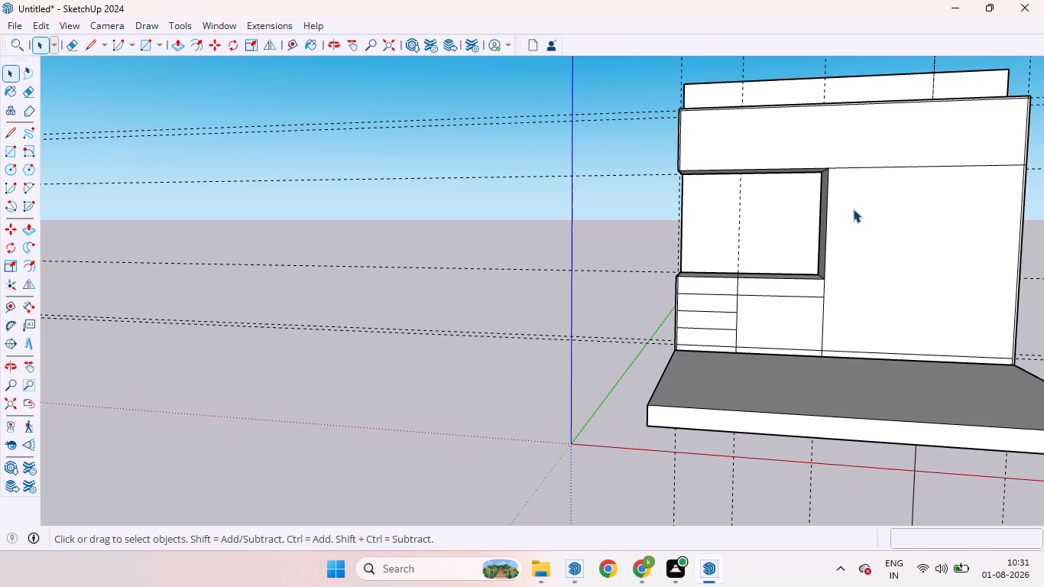
Place a vertical guide 18 mm inside the tall box's front from its edge beside the low cabinet.
key("t")
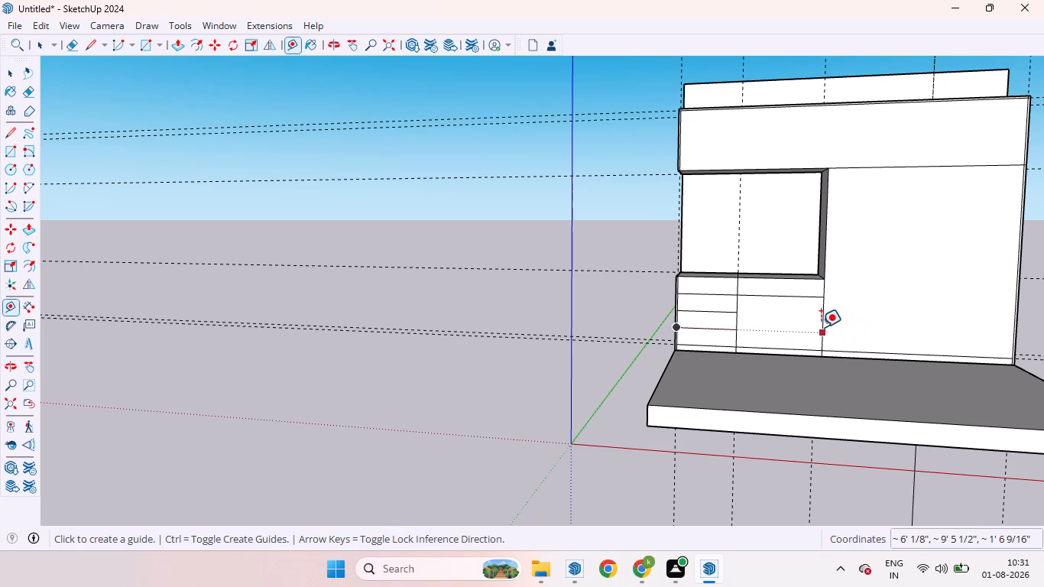
left_click(821, 326)
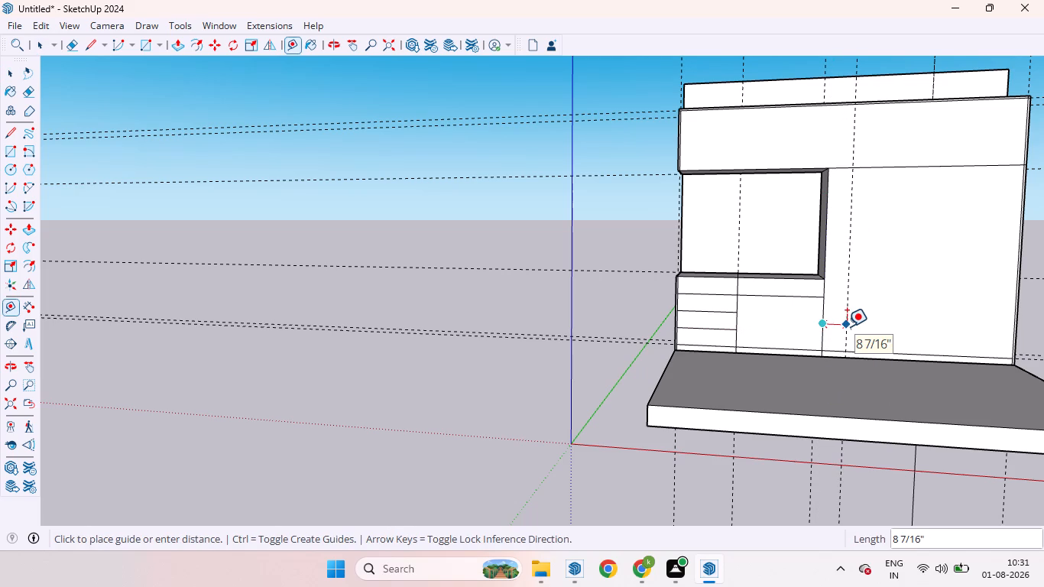
key("1")
type("8mm")
key("Return")
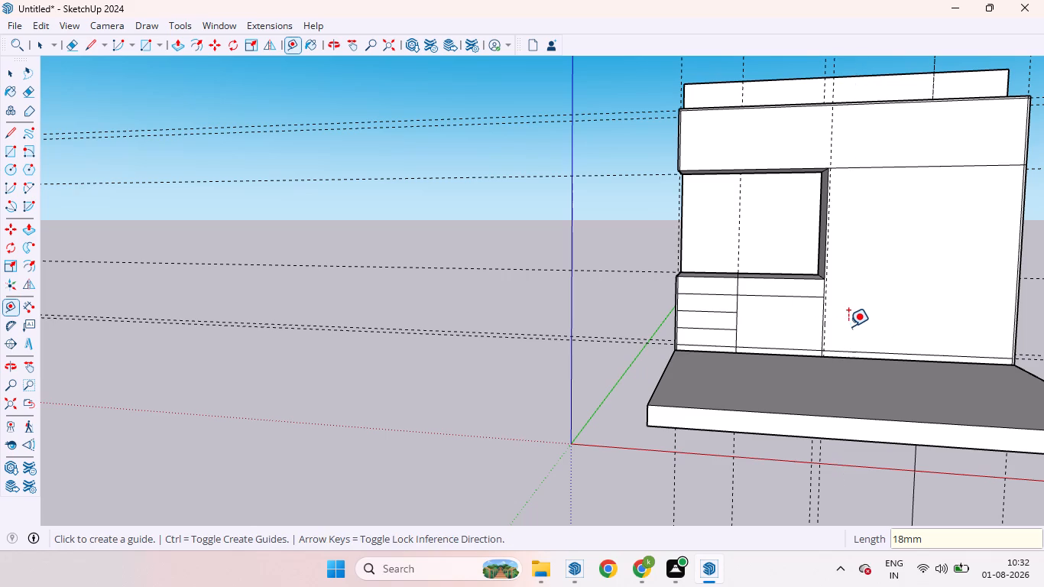
left_click(829, 306)
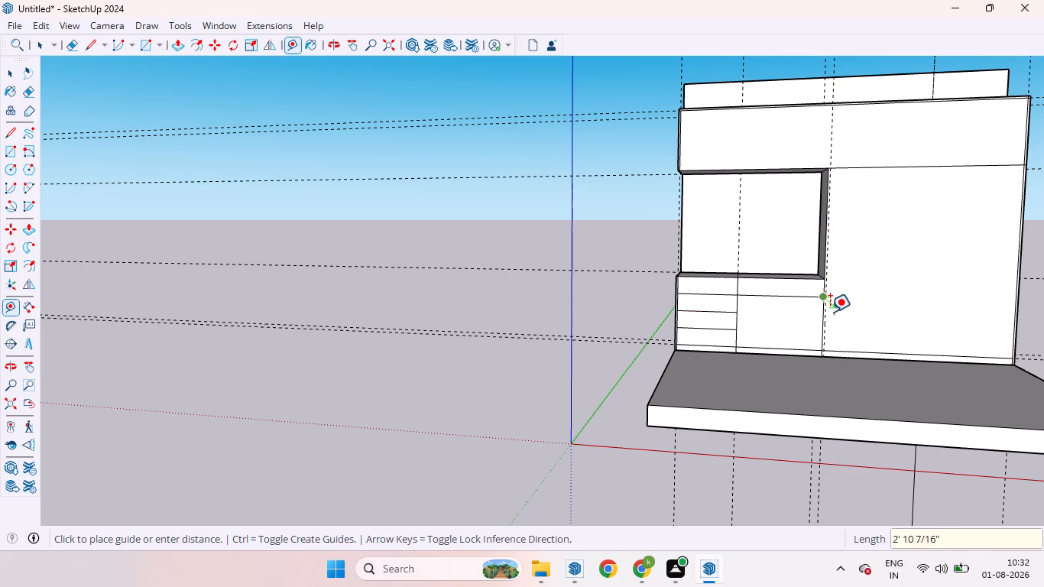
key("space")
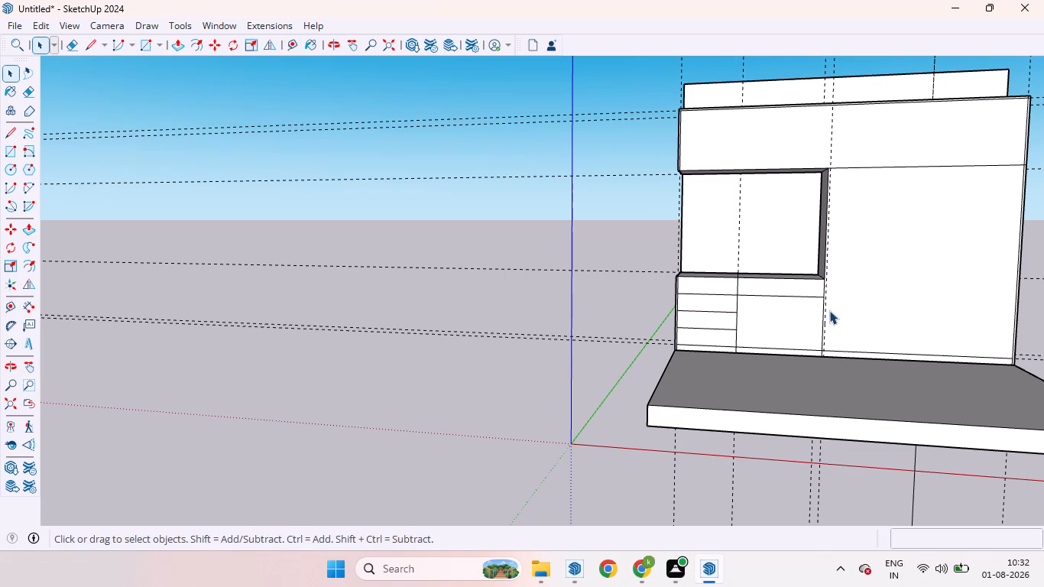
Draw a full-height rectangle about 11/16" by 7' 9 3/4" between the guide and the tall box's edge as a panel strip.
key("r")
scroll(830, 105, "up", 3)
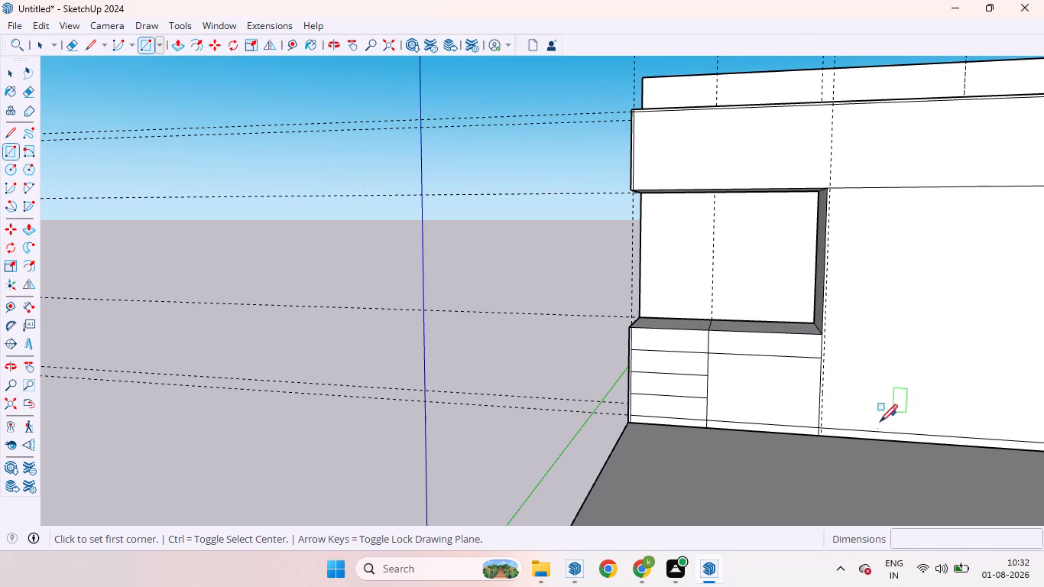
scroll(865, 444, "up", 14)
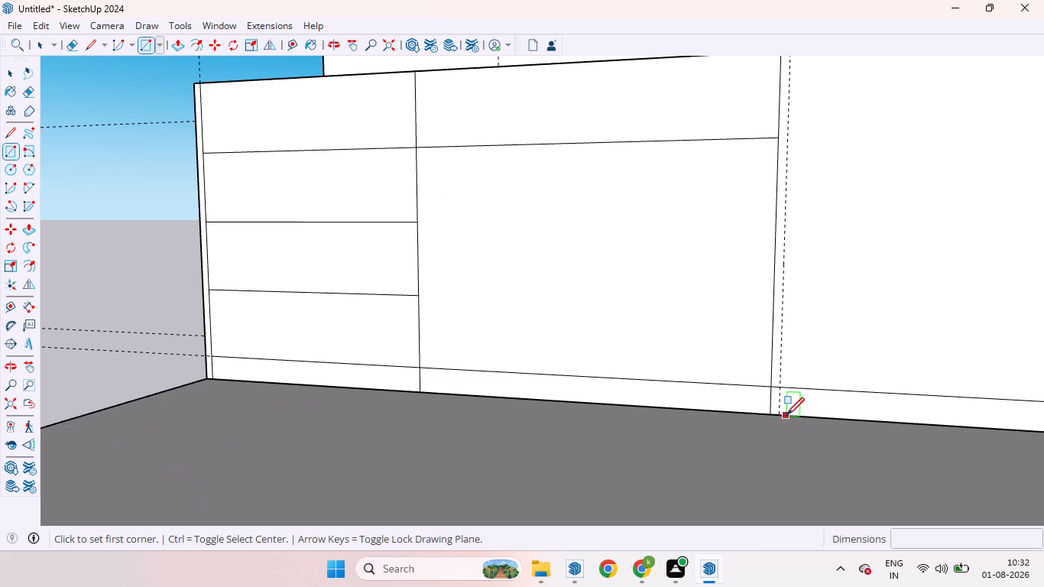
left_click(783, 415)
scroll(782, 374, "down", 2)
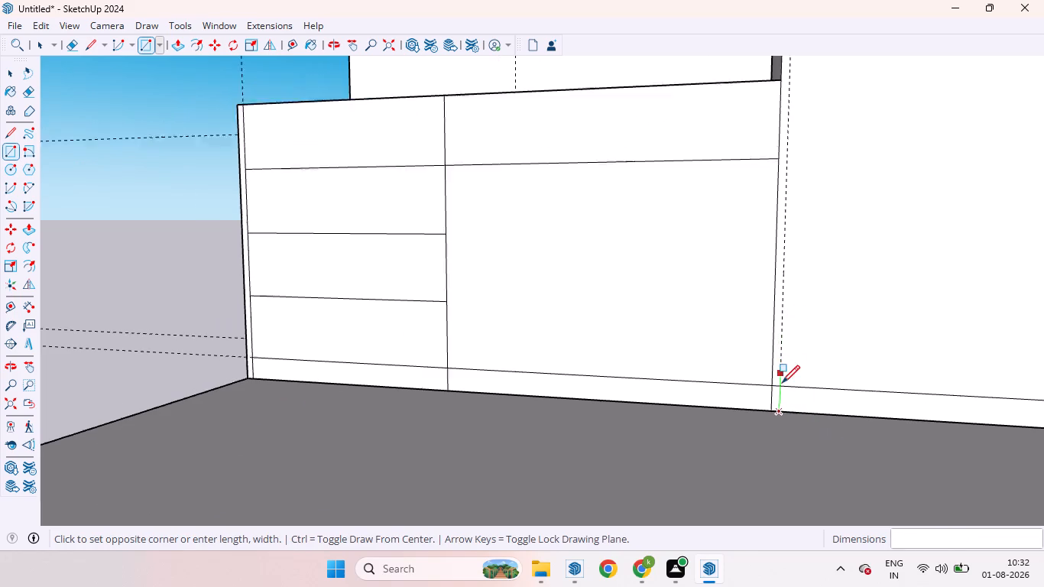
scroll(782, 383, "down", 16)
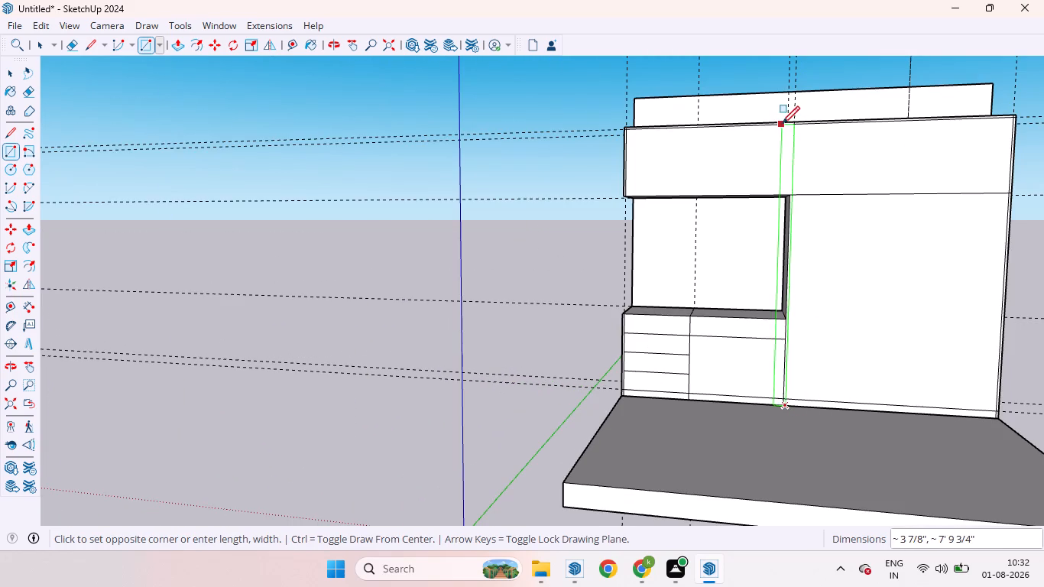
scroll(785, 119, "up", 4)
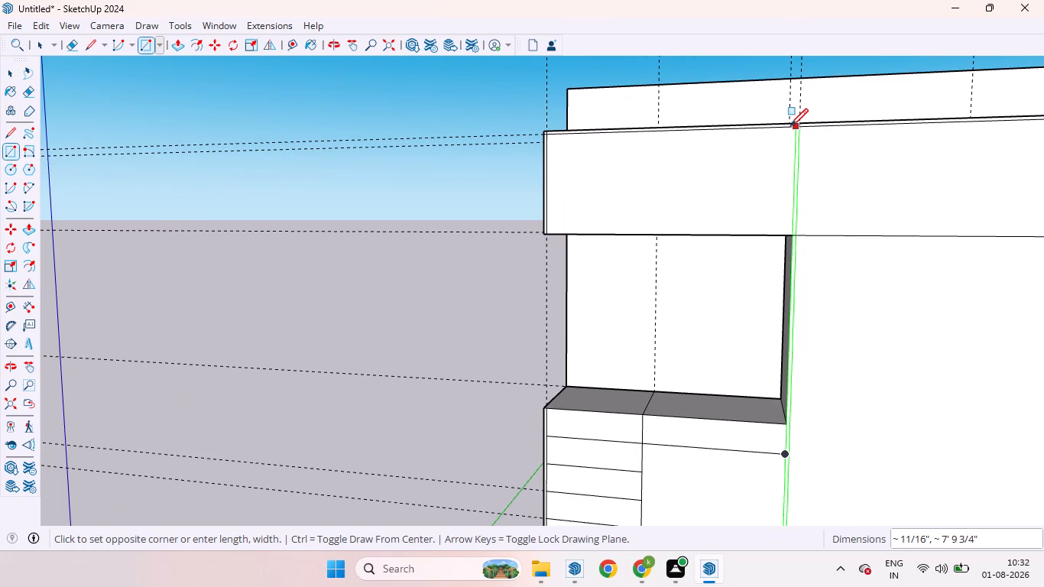
left_click(789, 126)
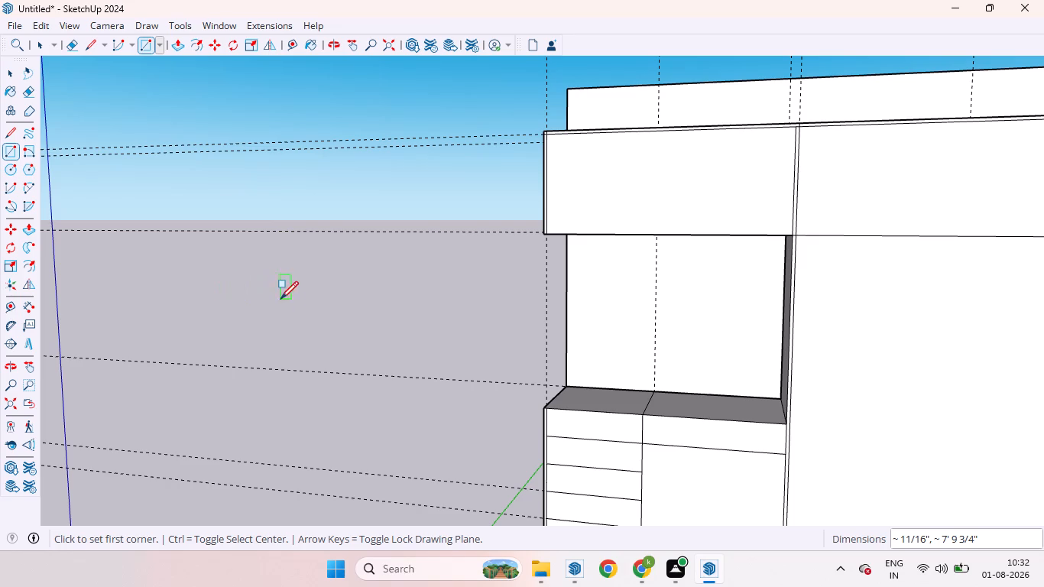
key("space")
Place a horizontal guide 18 mm above the bottom edge of the upper cabinet over the open niche.
scroll(586, 157, "down", 6)
scroll(652, 254, "up", 5)
scroll(720, 279, "down", 6)
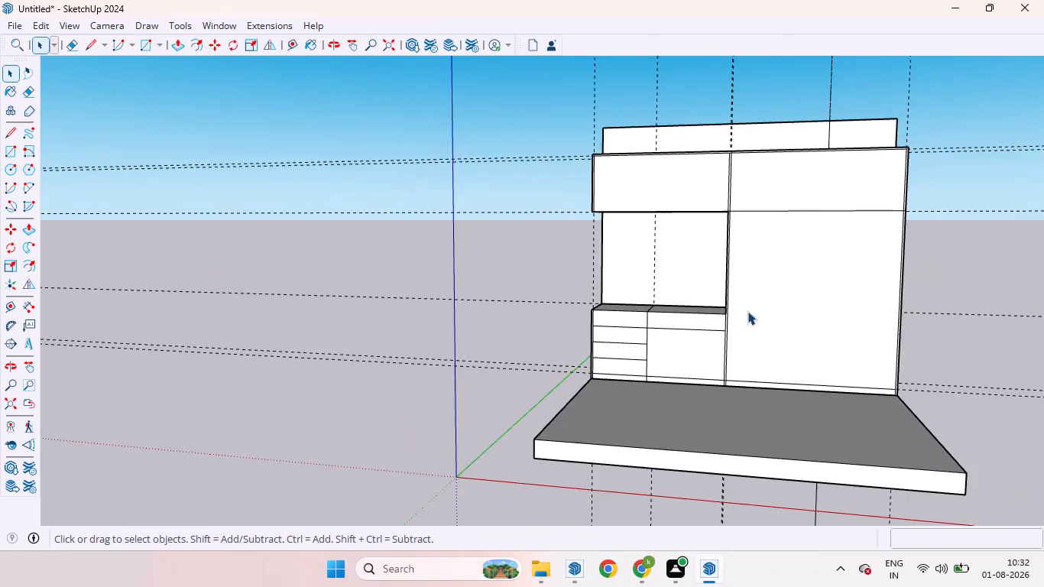
scroll(758, 334, "up", 3)
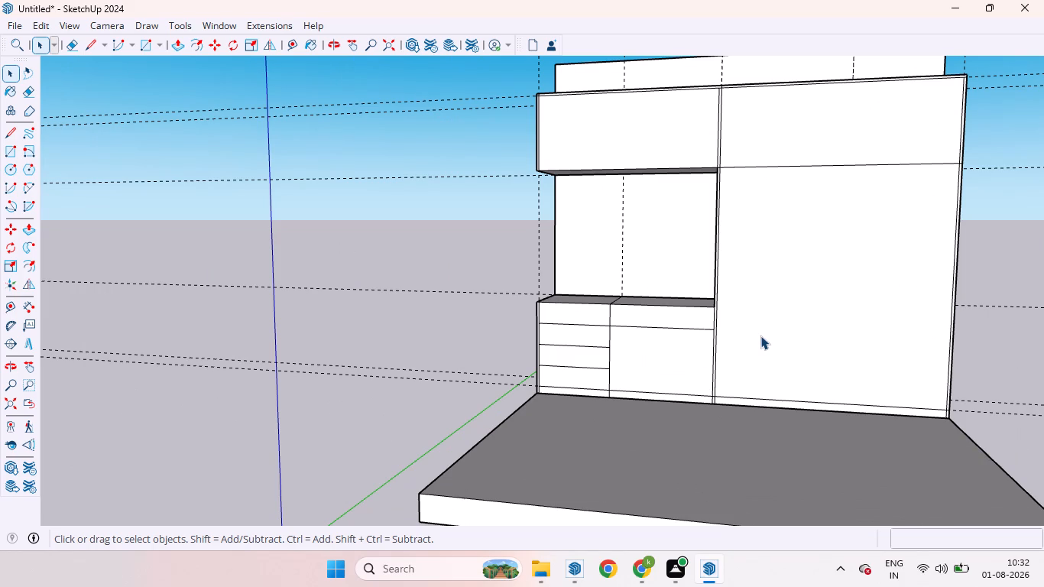
scroll(585, 122, "up", 2)
middle_click_drag(624, 161, 686, 232)
scroll(642, 174, "up", 8)
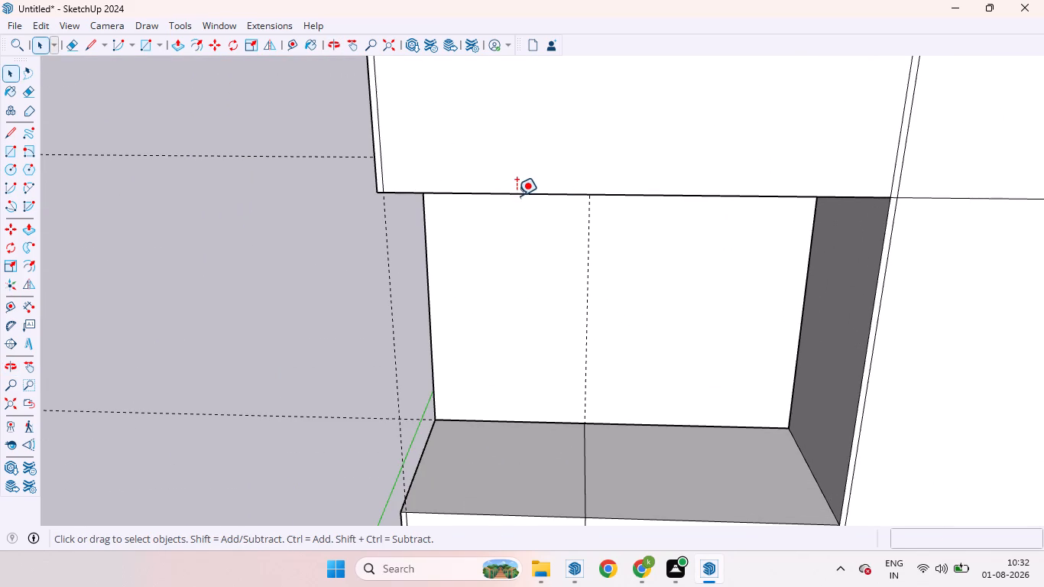
key("t")
left_click(518, 194)
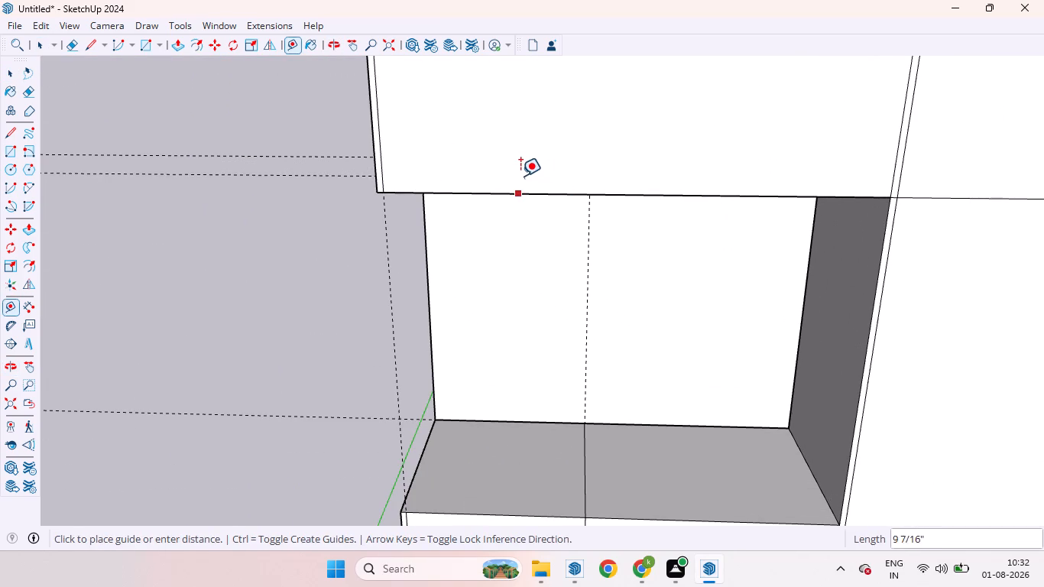
type("18mm")
key("Return")
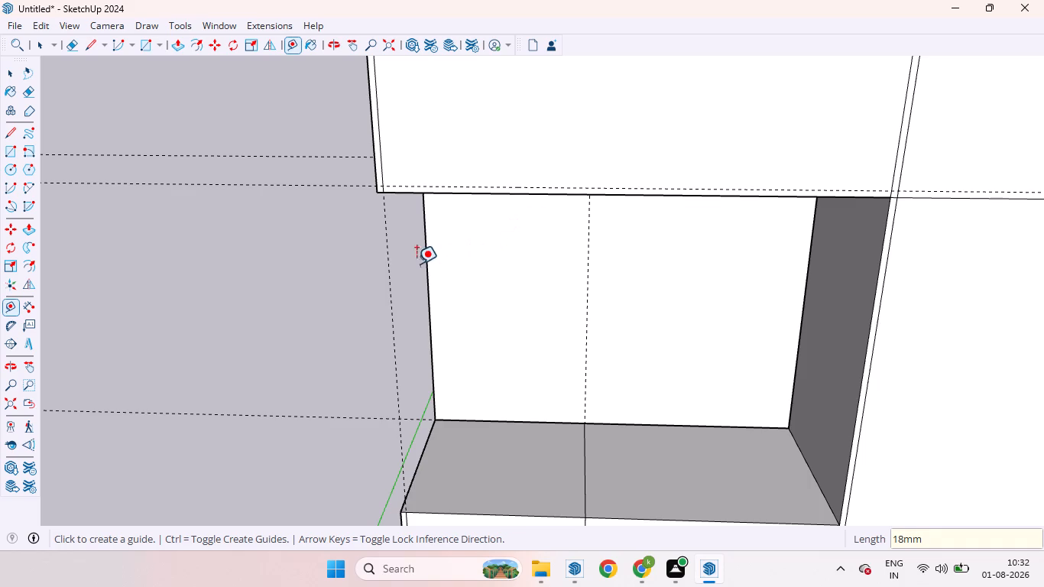
key("space")
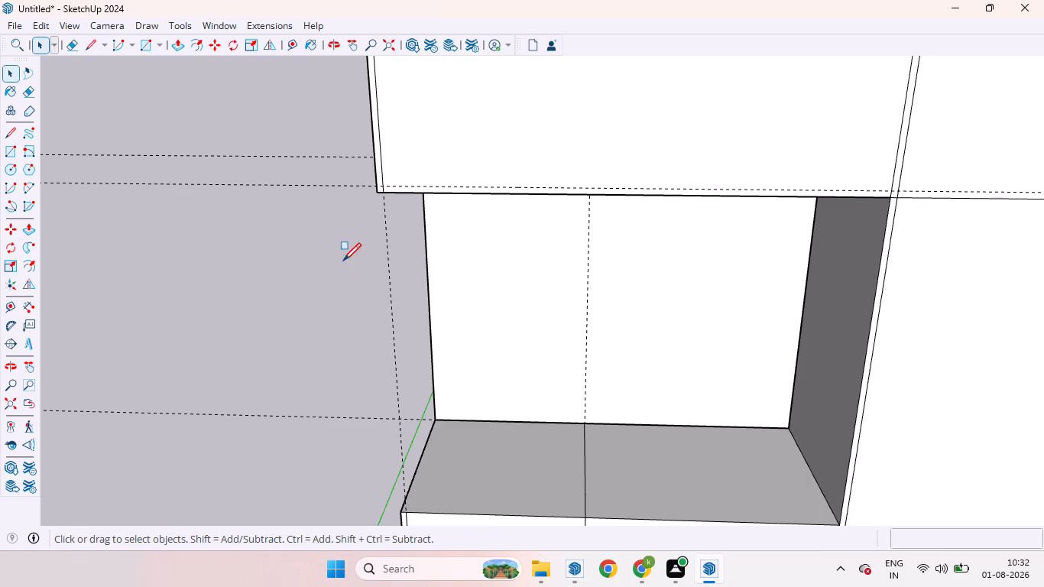
Draw a thin rectangle about 4' 6 7/16" long along the upper cabinet's bottom edge, up to the guide, between the two vertical strips.
key("r")
left_click(386, 184)
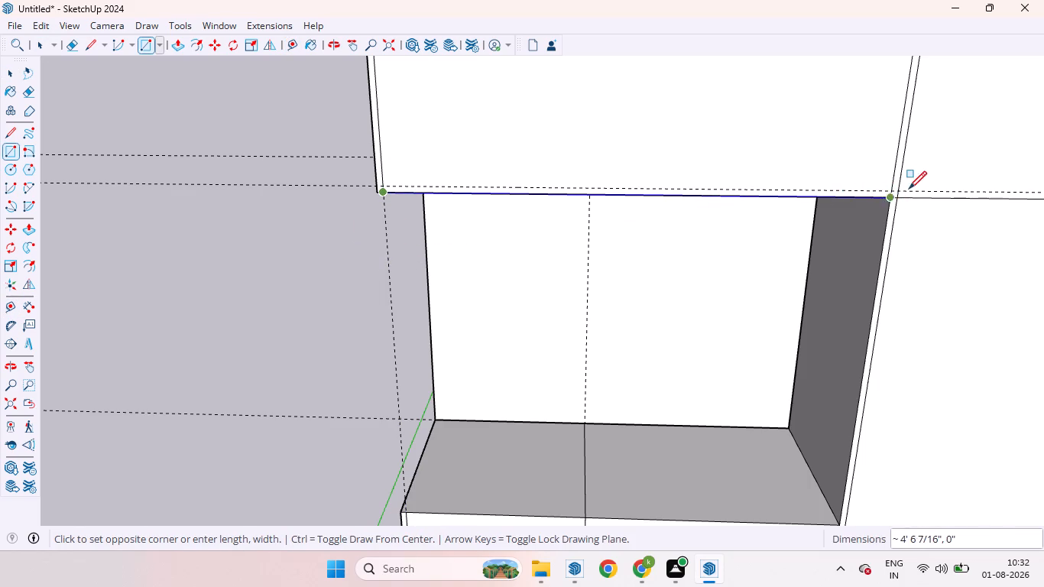
scroll(909, 189, "up", 3)
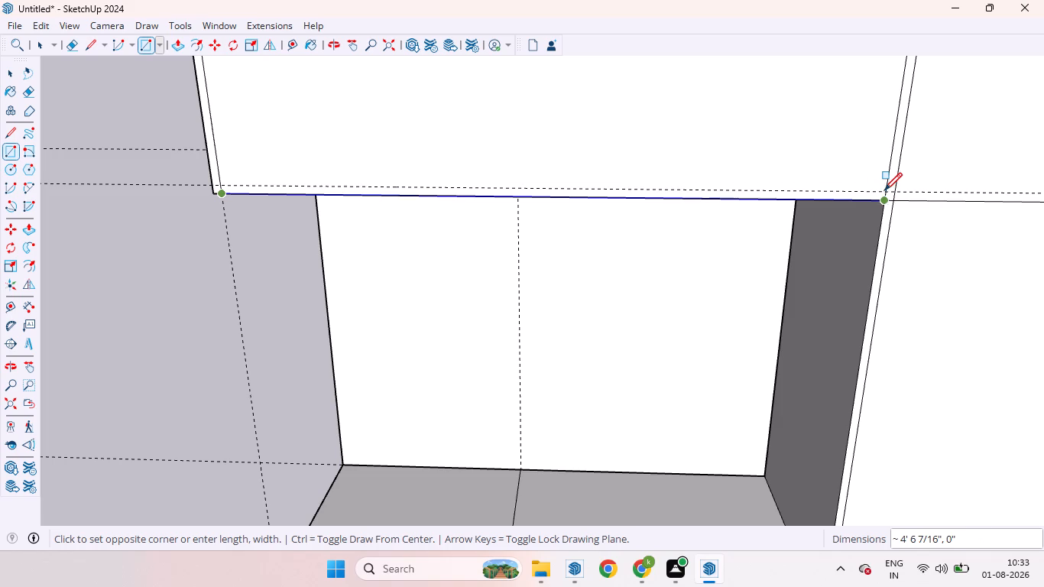
left_click(884, 189)
key("space")
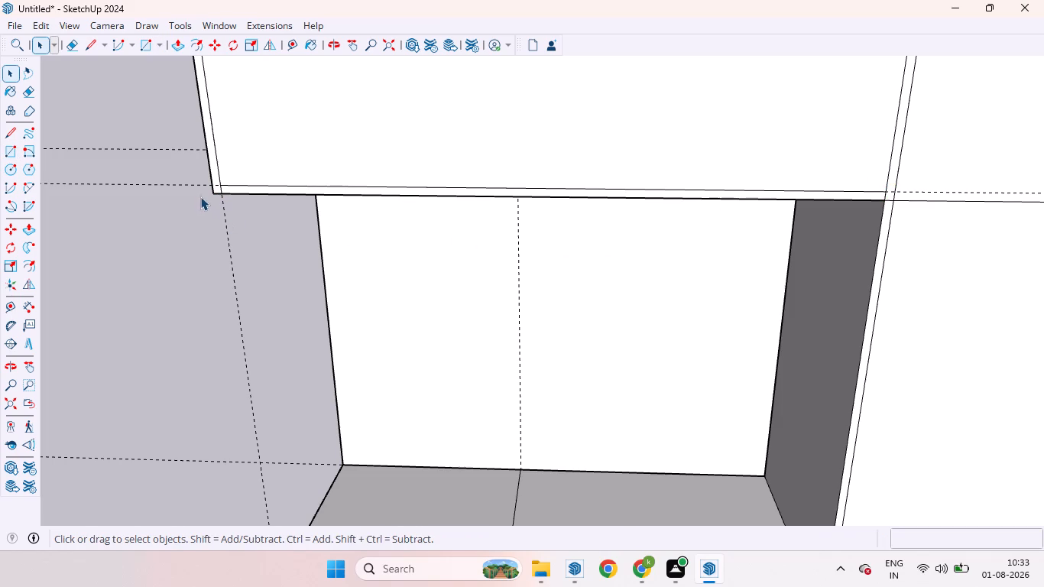
Delete the short line separating the upper cabinet's outer side strip from its bottom strip, and select the joined face.
scroll(203, 190, "up", 17)
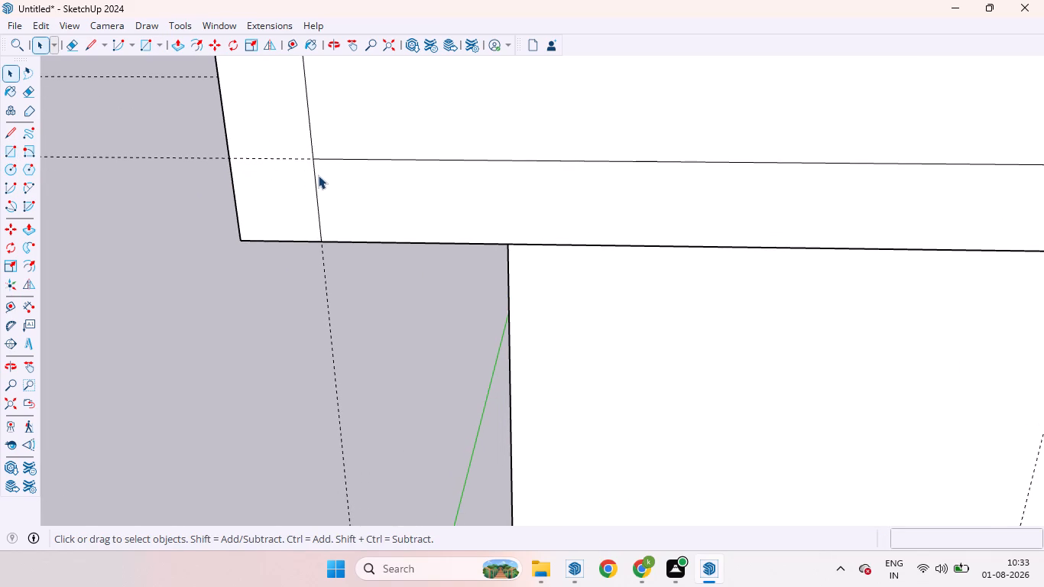
left_click(315, 196)
key("Delete")
left_click(349, 199)
scroll(349, 199, "down", 19)
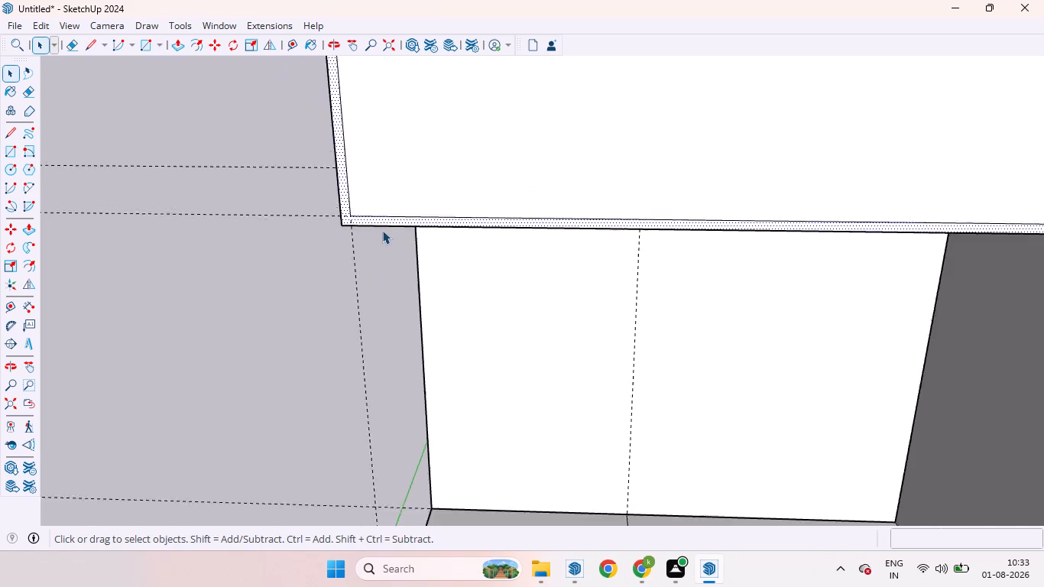
Delete the short vertical line where the upper cabinet's bottom strip meets the tall box's full-height strip.
scroll(382, 230, "down", 10)
scroll(753, 219, "up", 8)
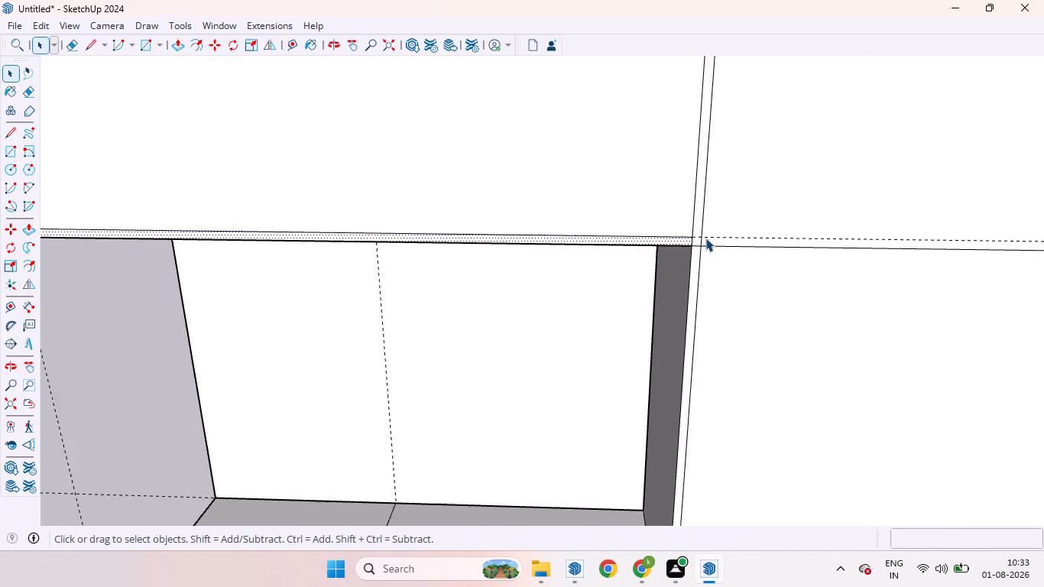
scroll(705, 238, "up", 12)
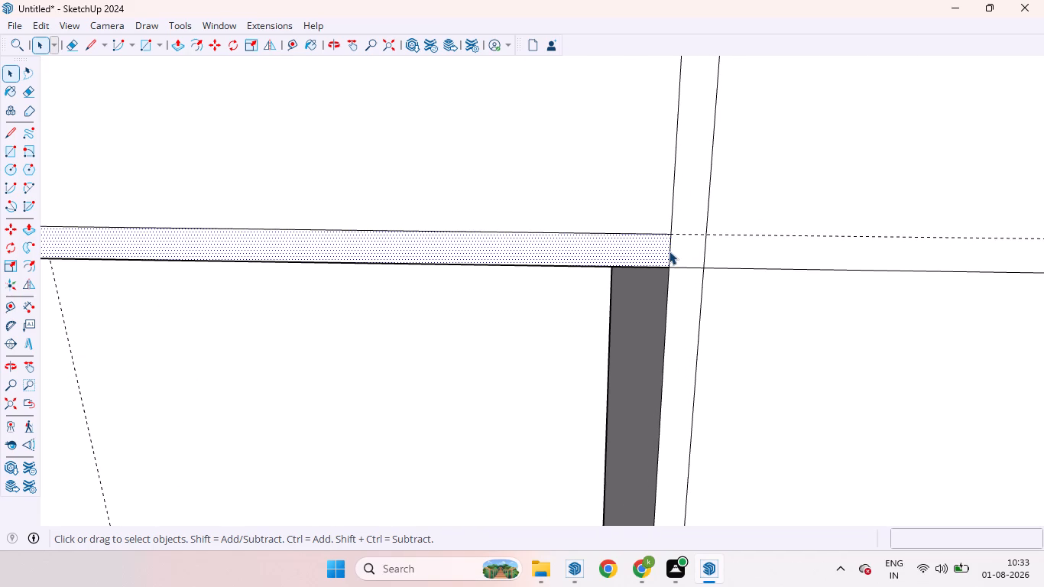
scroll(650, 262, "down", 20)
scroll(650, 262, "down", 3)
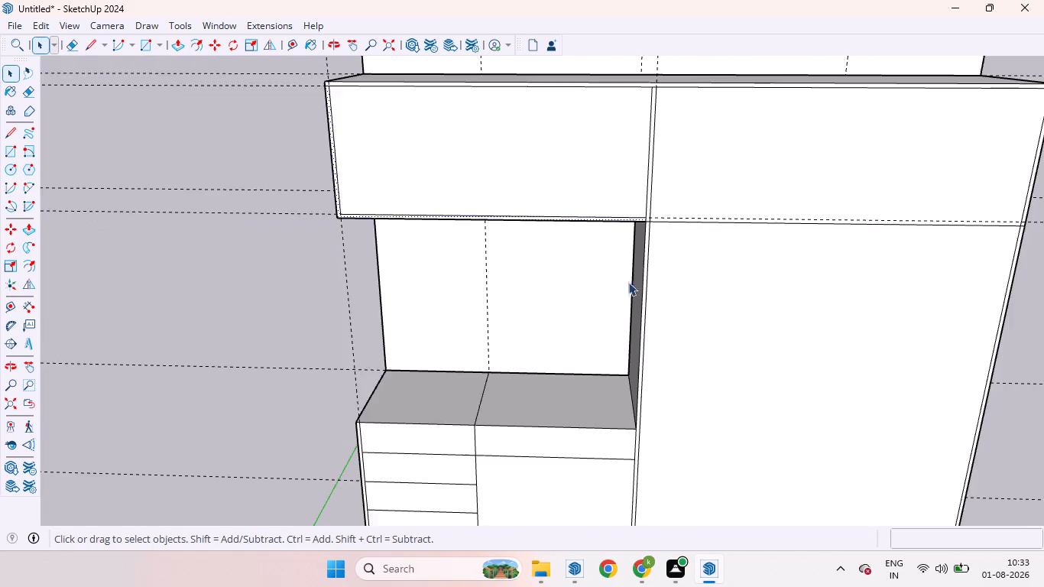
scroll(630, 281, "down", 3)
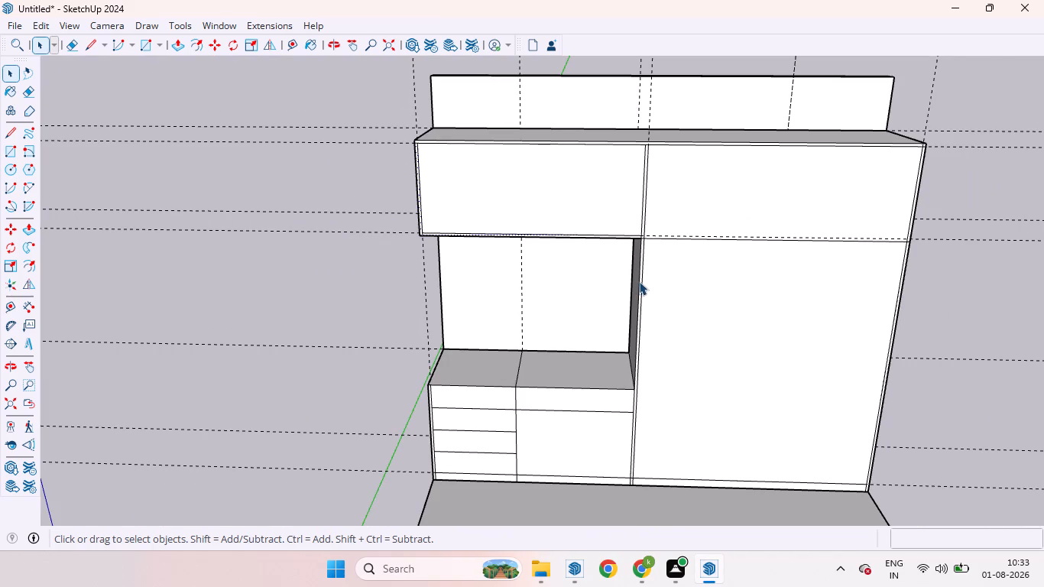
scroll(640, 225, "up", 2)
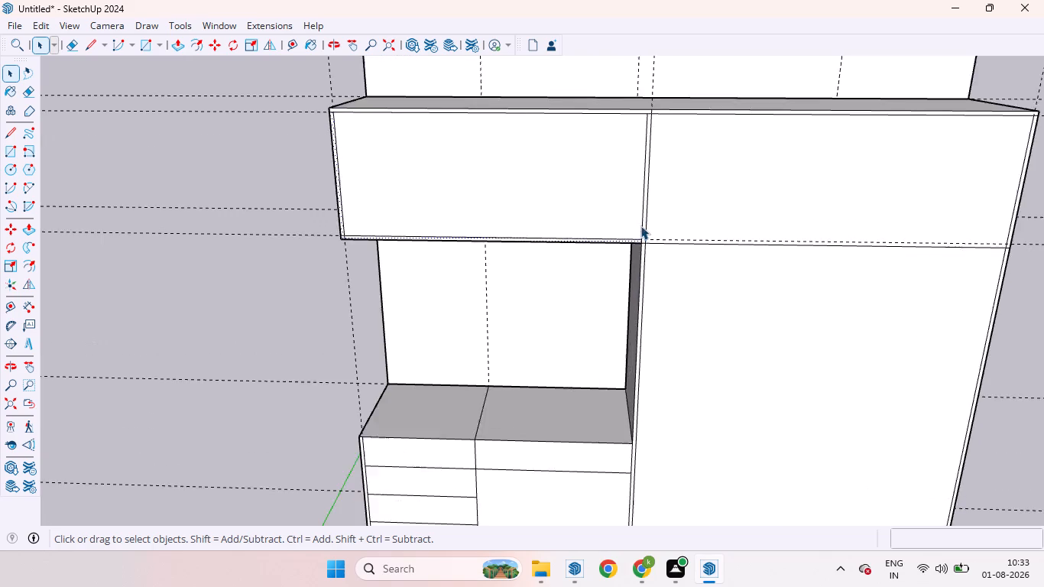
scroll(640, 225, "up", 18)
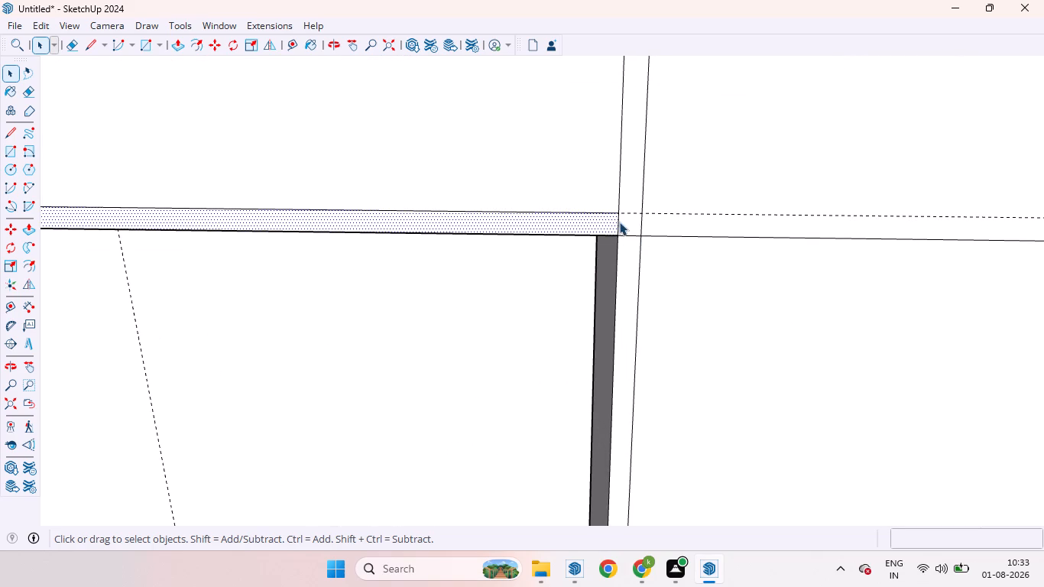
left_click(617, 224)
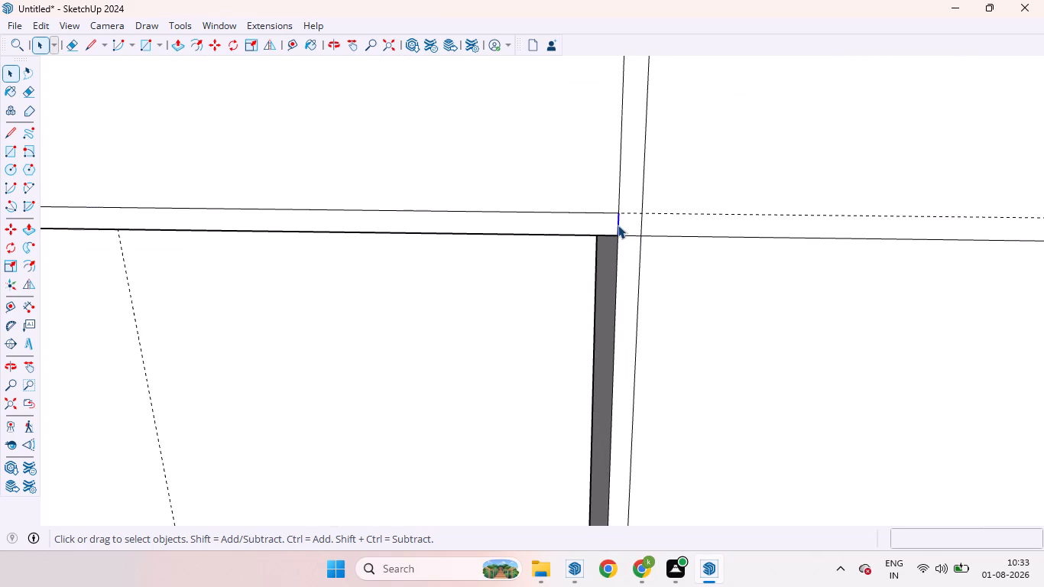
key("Delete")
left_click(624, 225)
Delete the short horizontal line crossing the full-height strip at the niche's upper corner, and select the joined strip face.
left_click(631, 242)
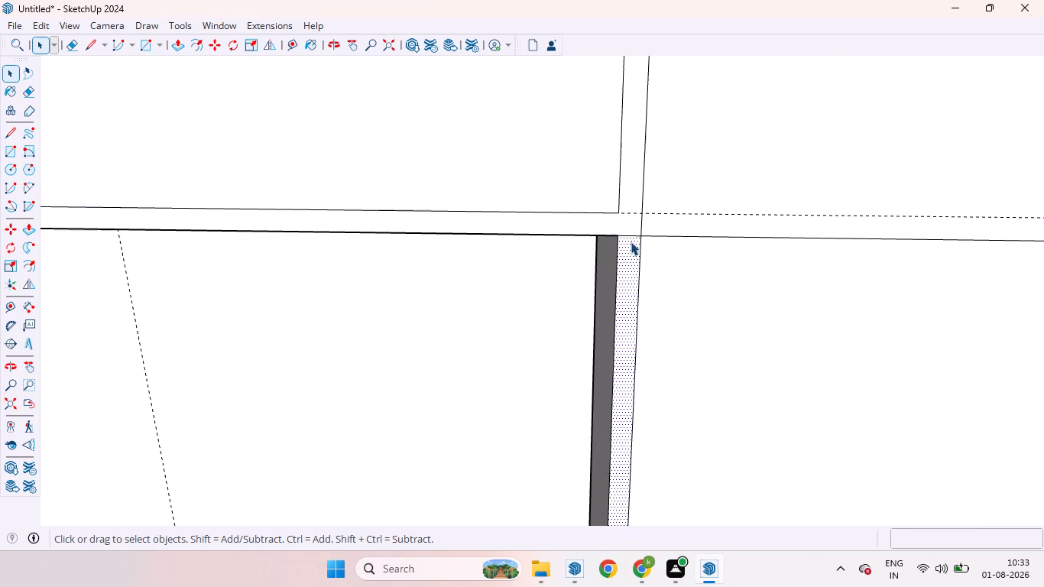
scroll(629, 235, "up", 3)
left_click(634, 235)
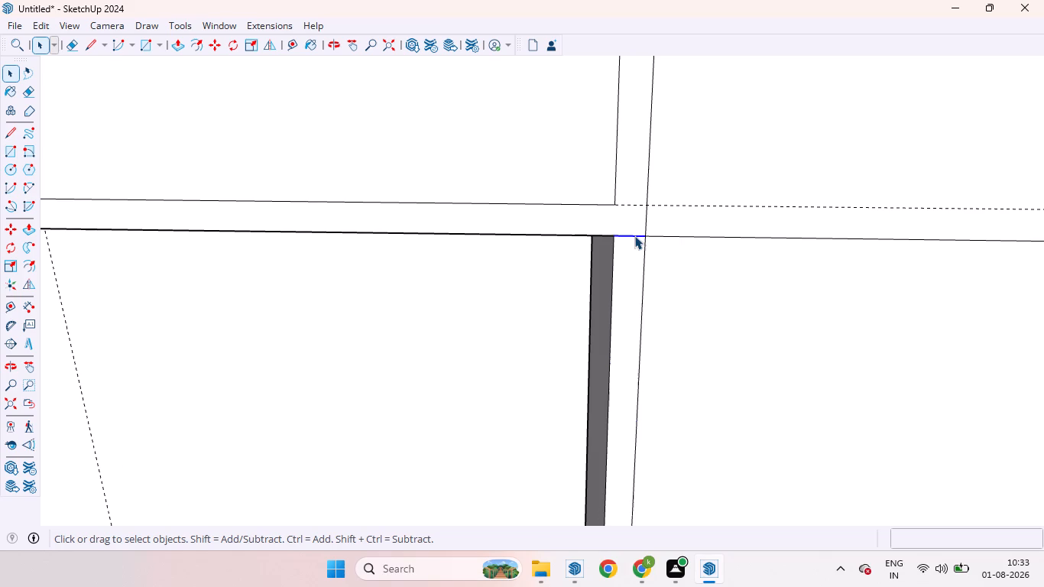
key("Delete")
left_click(633, 240)
scroll(633, 241, "down", 9)
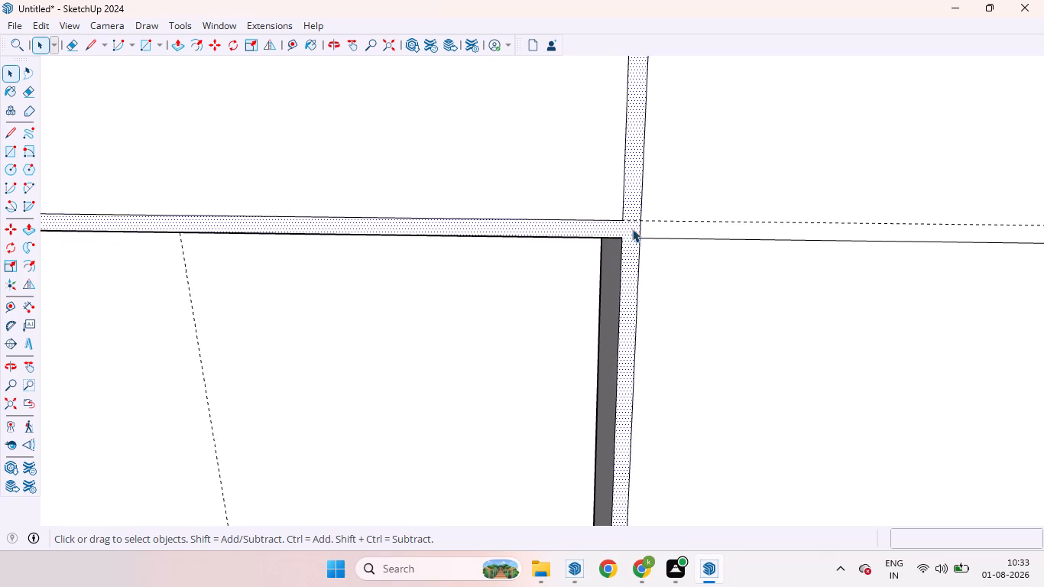
scroll(632, 229, "down", 11)
scroll(682, 191, "down", 8)
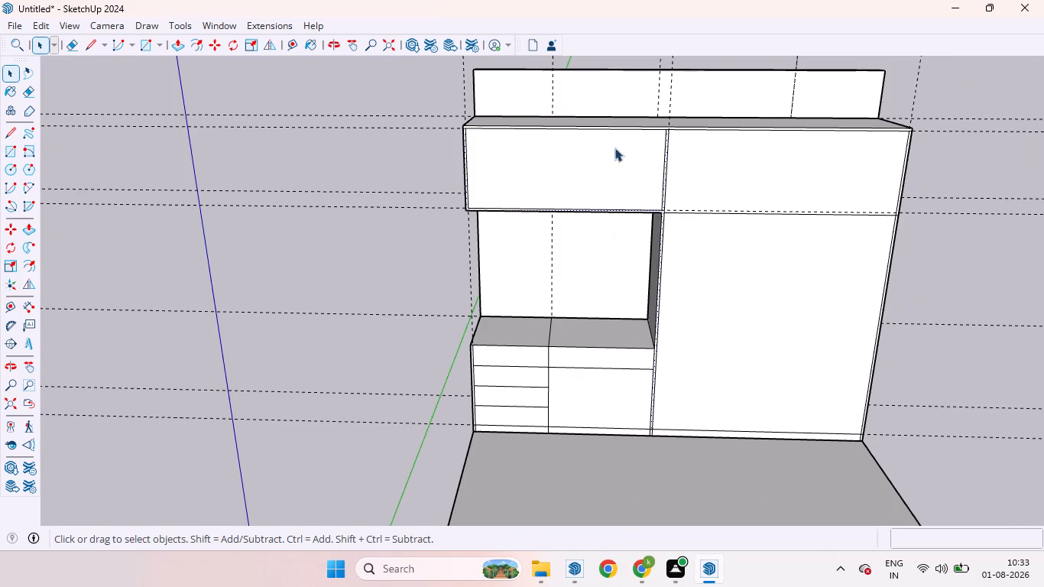
Delete the short line separating the middle vertical strip from the top strip of the upper cabinets.
scroll(575, 131, "up", 4)
scroll(692, 132, "up", 15)
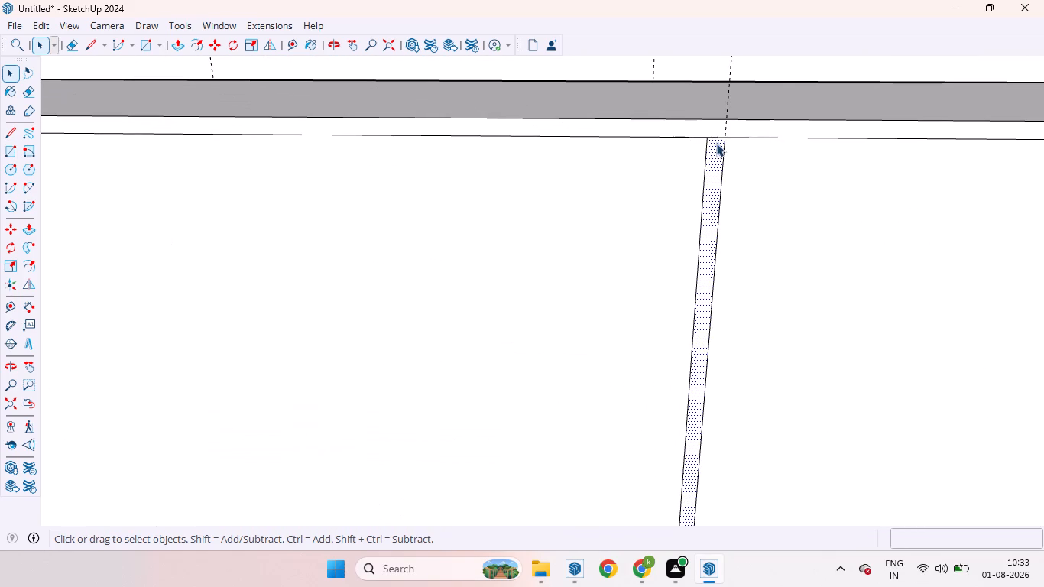
left_click(715, 138)
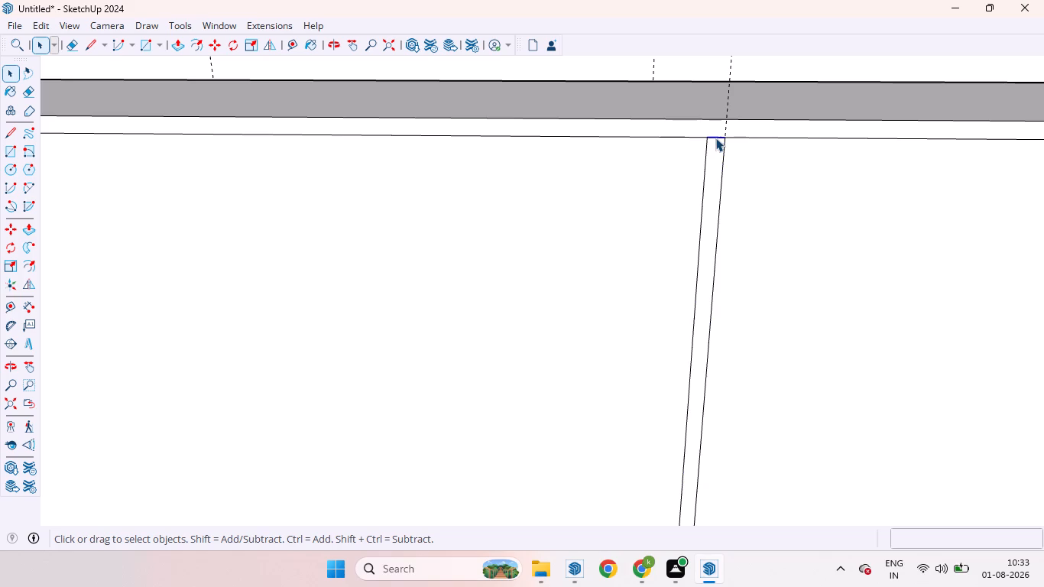
key("Delete")
scroll(699, 145, "down", 16)
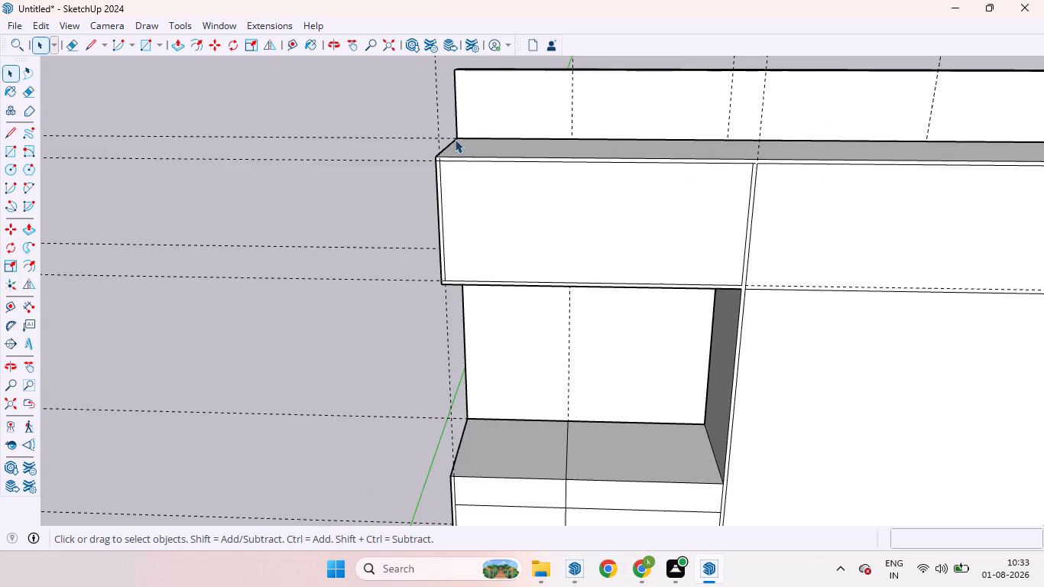
Delete the short line separating the top strip from the outer side strip at the corner above the niche.
scroll(449, 138, "up", 16)
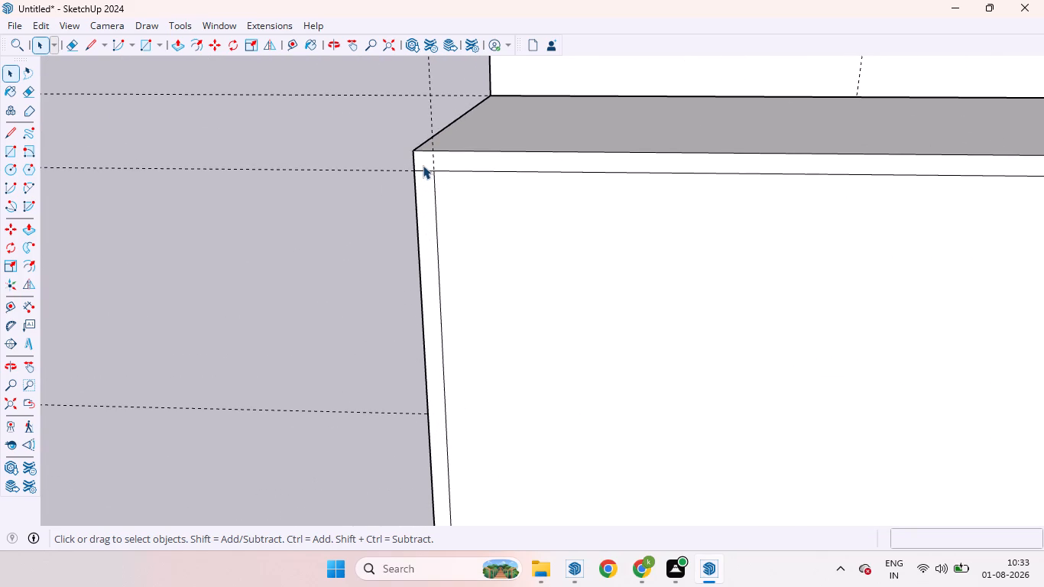
left_click(427, 168)
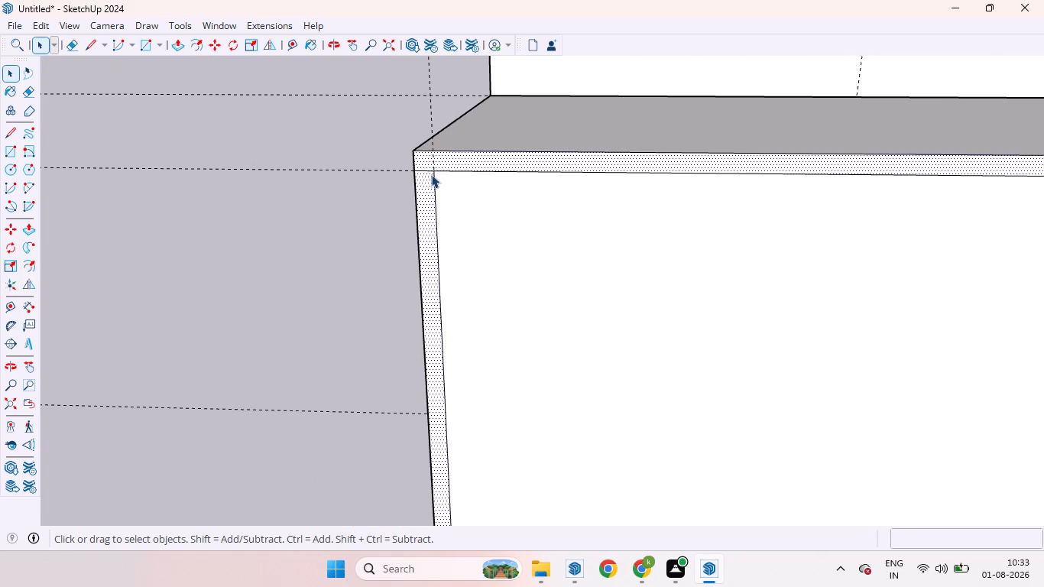
left_click(427, 170)
key("Delete")
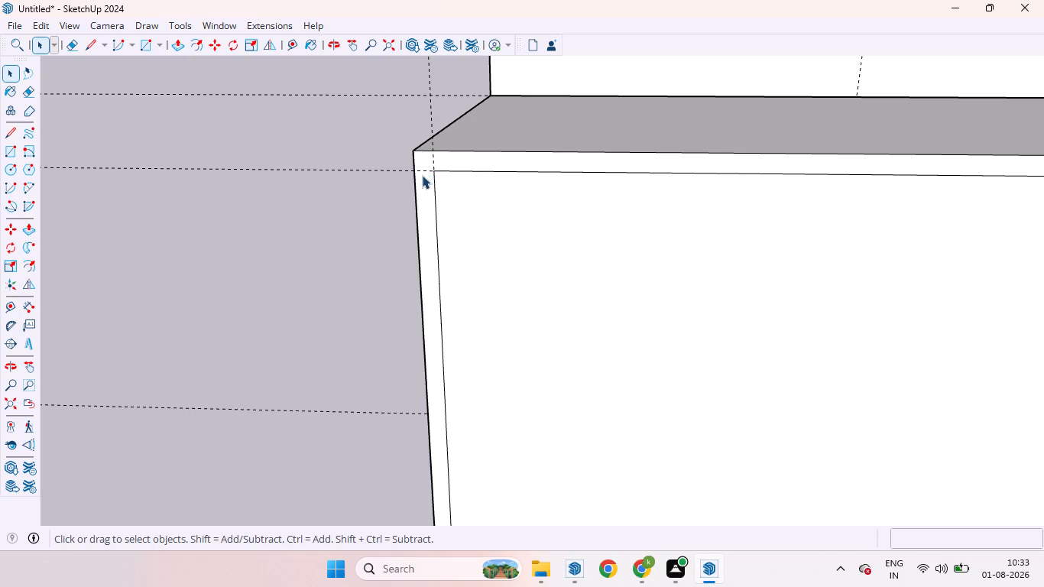
Delete the short line separating the top strip from the tall box's outer side strip at the upper corner.
scroll(421, 175, "down", 4)
scroll(417, 177, "up", 1)
scroll(408, 177, "down", 14)
scroll(303, 188, "down", 5)
scroll(784, 201, "up", 6)
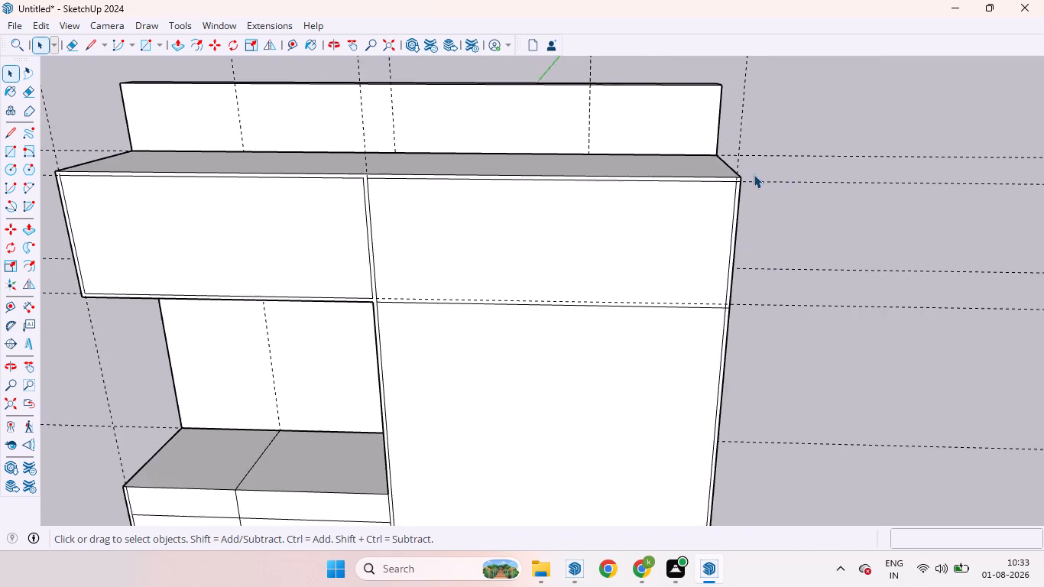
scroll(754, 174, "up", 10)
scroll(728, 190, "down", 1)
scroll(728, 190, "up", 9)
left_click(738, 185)
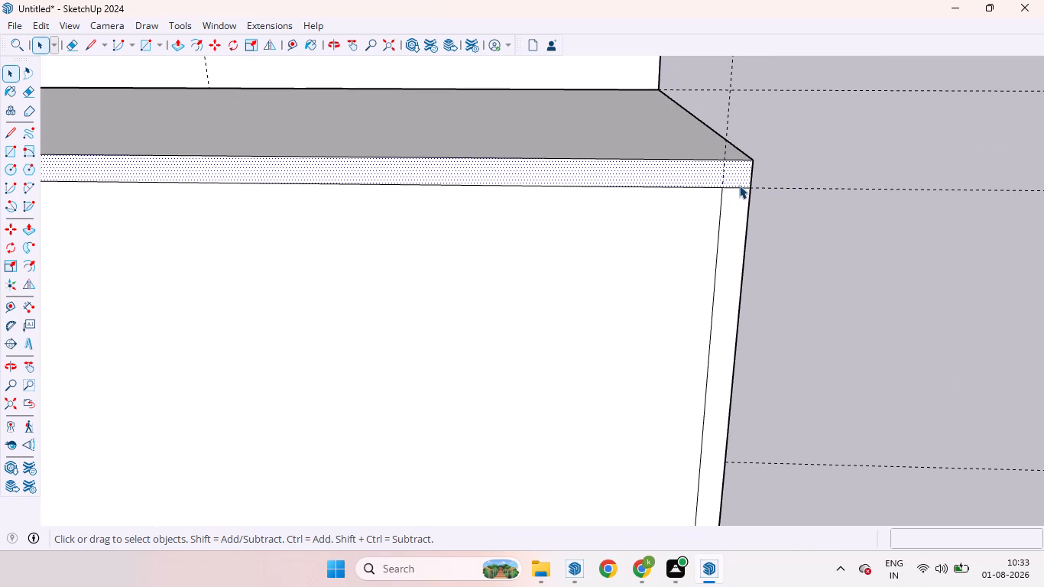
left_click(741, 184)
left_click(743, 185)
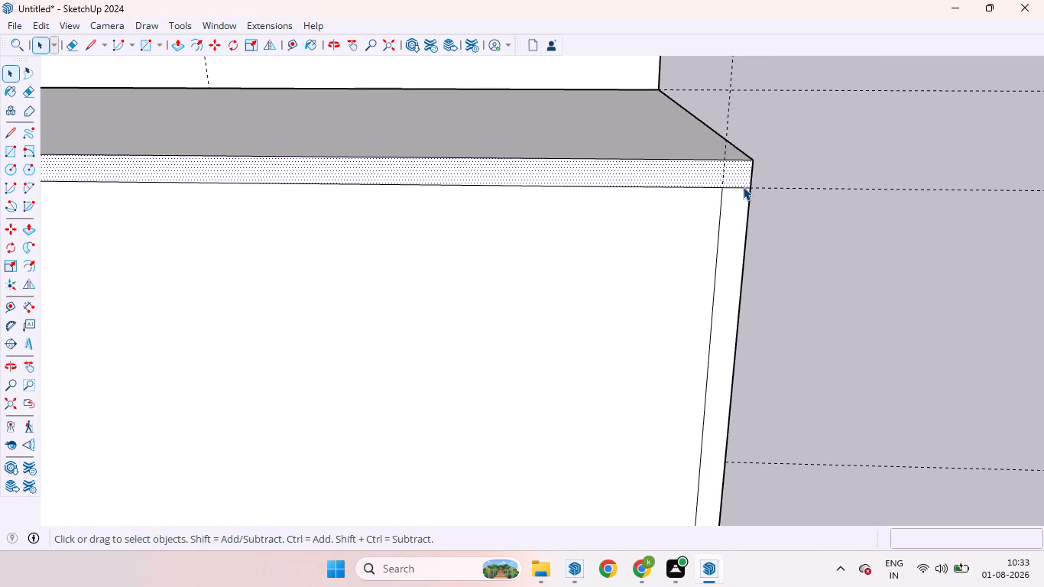
left_click(743, 186)
key("Delete")
scroll(770, 196, "down", 5)
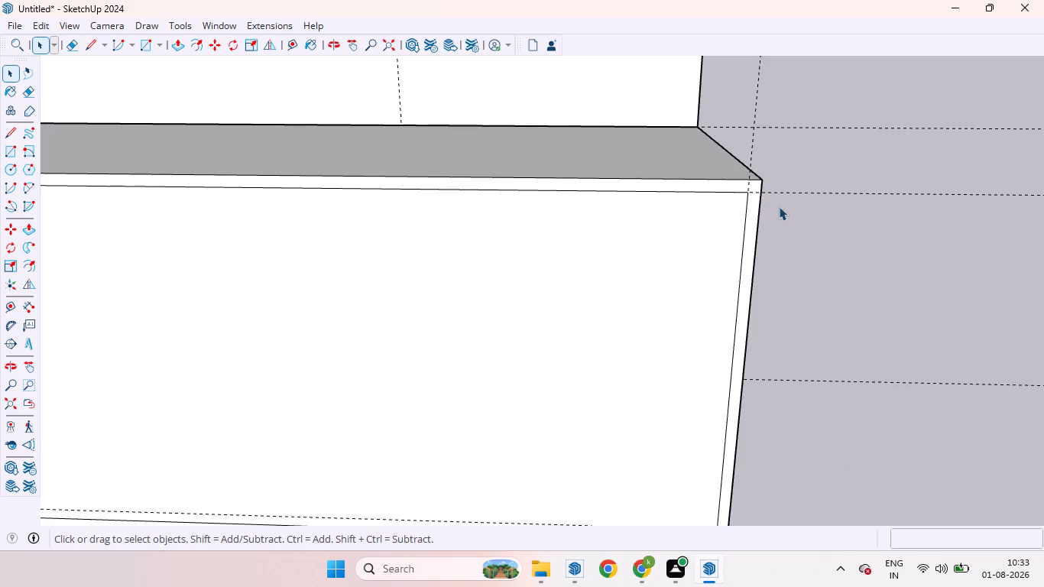
Delete the short horizontal line crossing the tall box's outer side strip where the loft and lower fronts meet.
scroll(799, 223, "down", 10)
scroll(806, 433, "up", 20)
scroll(806, 433, "up", 3)
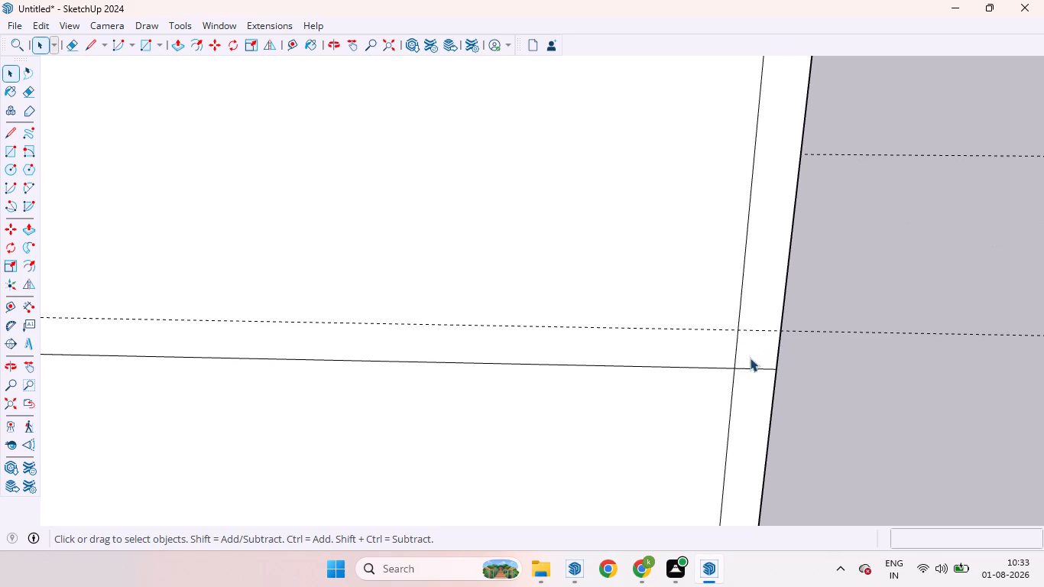
scroll(766, 365, "down", 5)
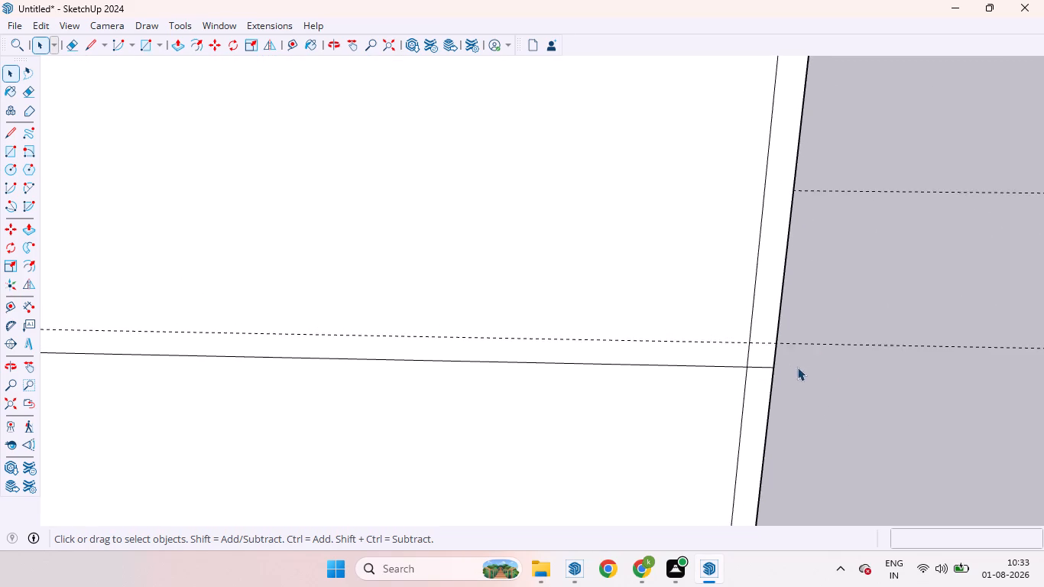
scroll(797, 367, "down", 12)
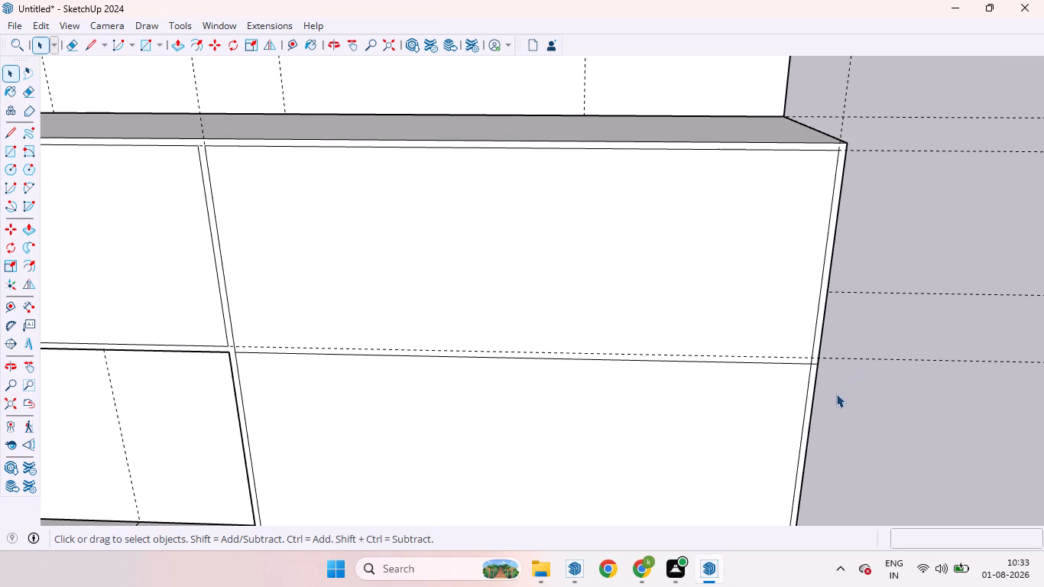
scroll(843, 379, "up", 14)
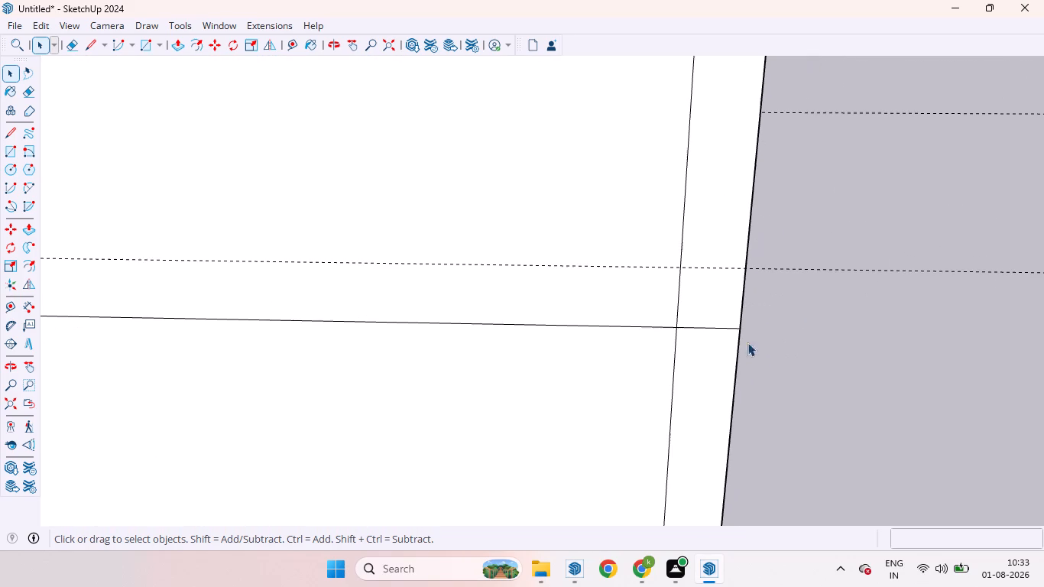
left_click(707, 328)
key("Delete")
Select the joined frame face to check that the strips are continuous, and clear the selection.
scroll(754, 339, "down", 11)
scroll(782, 268, "up", 1)
scroll(782, 268, "down", 15)
scroll(797, 449, "down", 7)
scroll(808, 463, "up", 1)
middle_click_drag(808, 465, 782, 344)
scroll(782, 312, "up", 13)
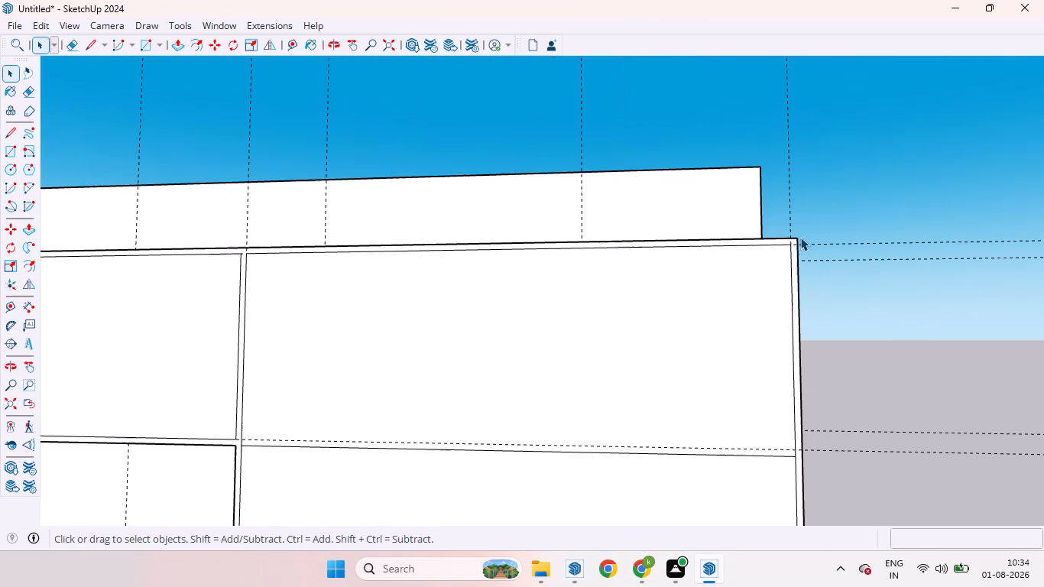
left_click(794, 281)
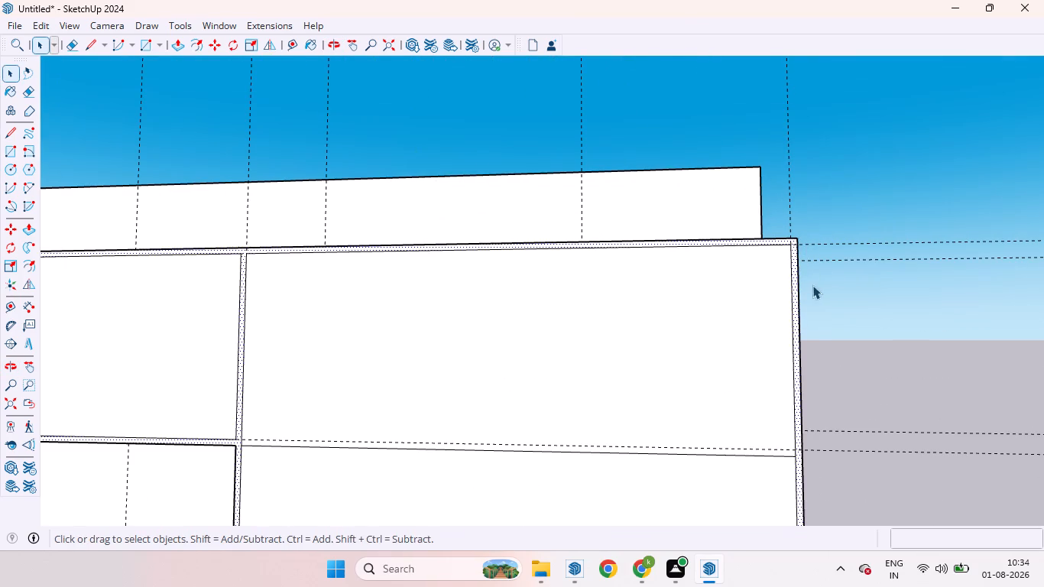
scroll(840, 271, "down", 8)
scroll(865, 251, "up", 1)
scroll(865, 252, "down", 9)
left_click(924, 368)
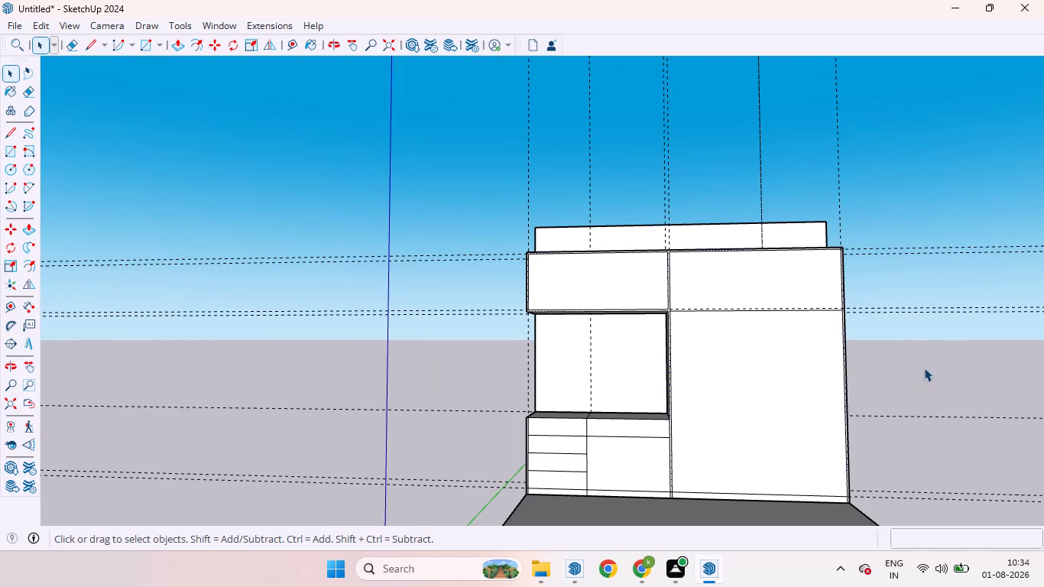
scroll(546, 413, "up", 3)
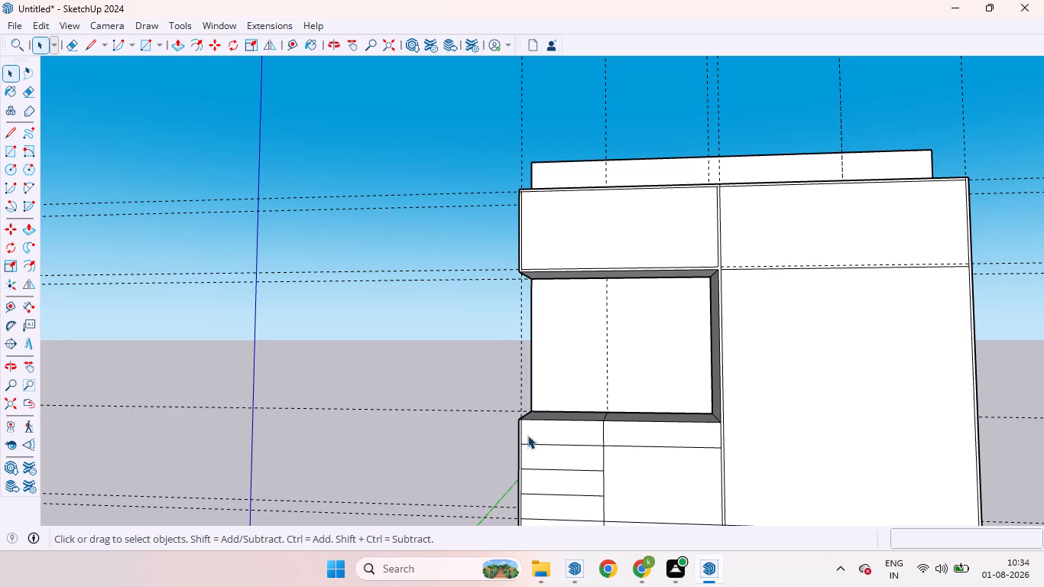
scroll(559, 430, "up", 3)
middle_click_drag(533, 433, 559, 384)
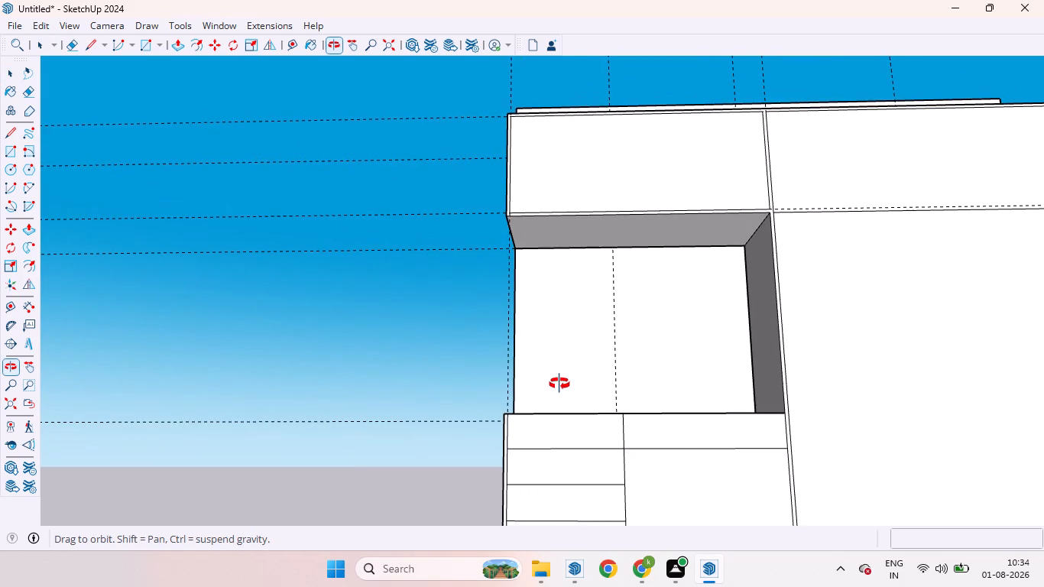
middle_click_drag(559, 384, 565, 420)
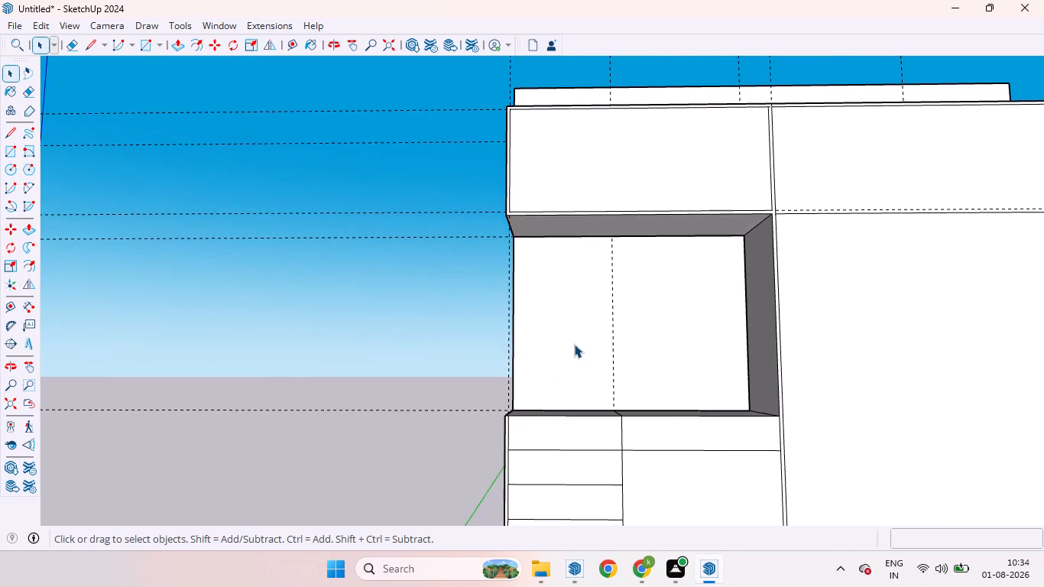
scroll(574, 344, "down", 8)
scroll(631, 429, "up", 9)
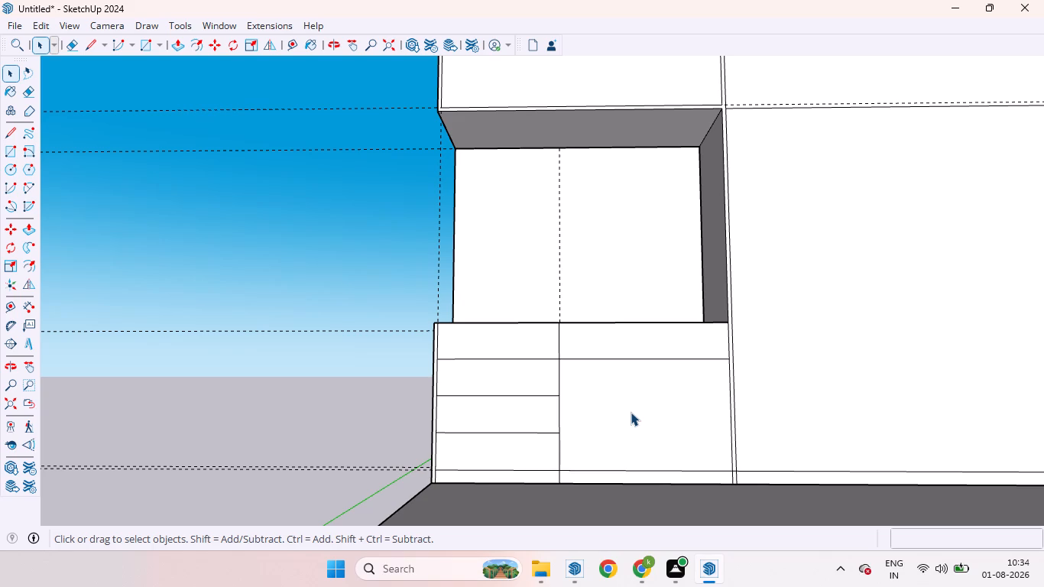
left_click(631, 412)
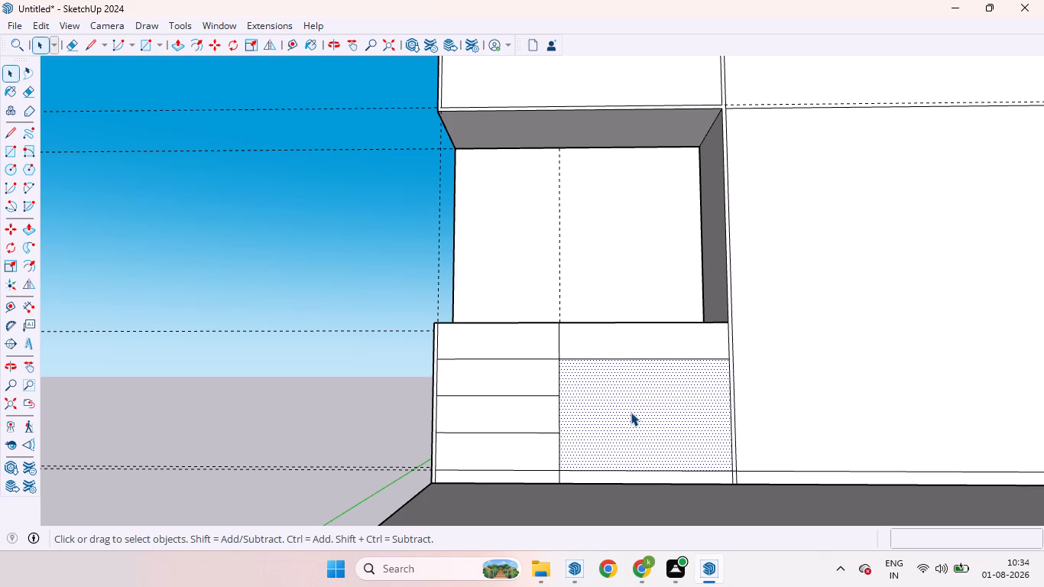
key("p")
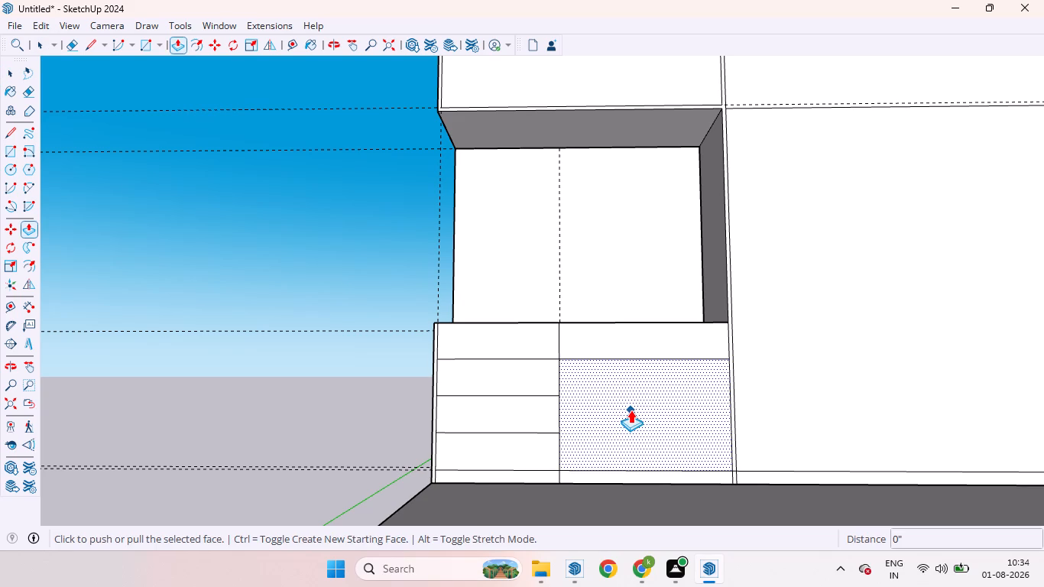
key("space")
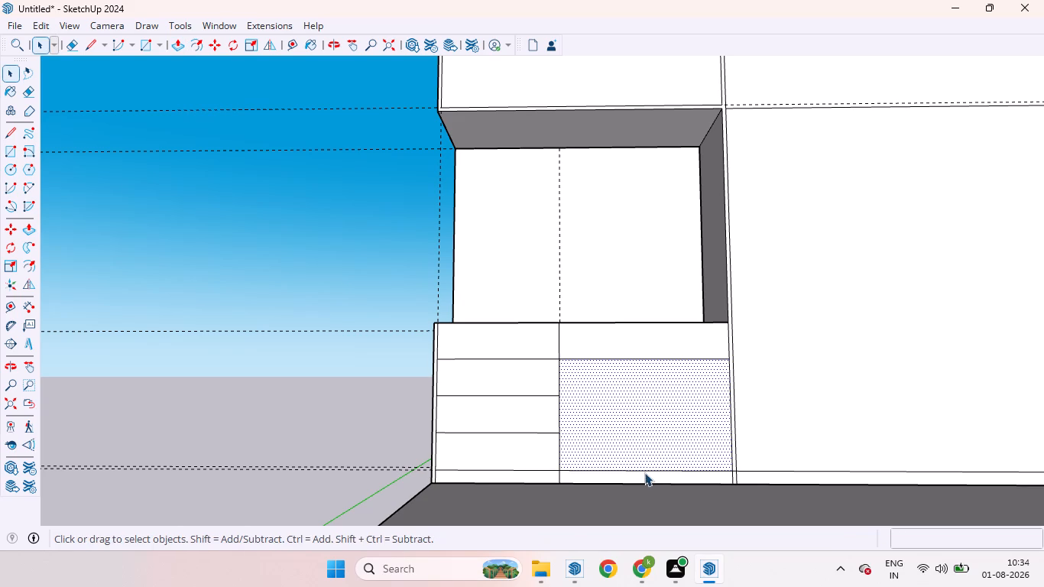
Delete the skirting line under the large lower panel between the drawers and the tall box.
left_click(643, 470)
key("Delete")
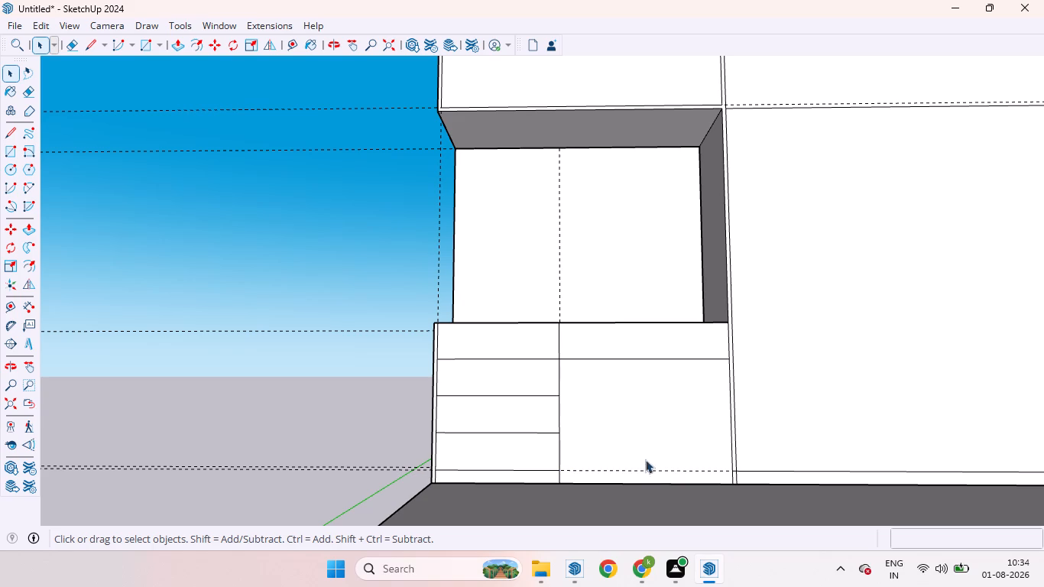
Push the large panel beside the drawers inward by 2' to form an open knee space under the top drawer front.
left_click(647, 430)
key("p")
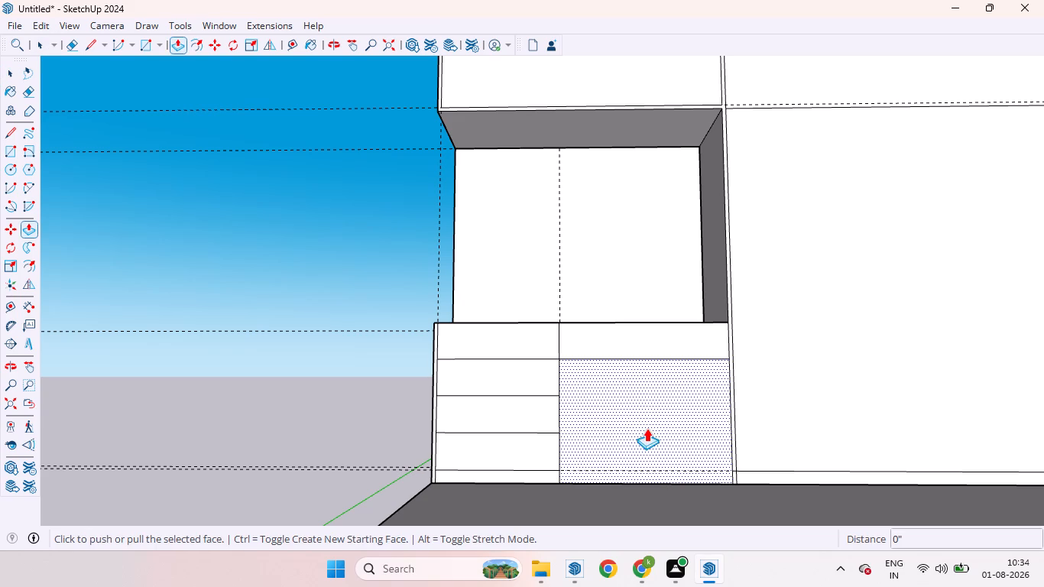
scroll(645, 397, "down", 5)
middle_click_drag(585, 400, 713, 458)
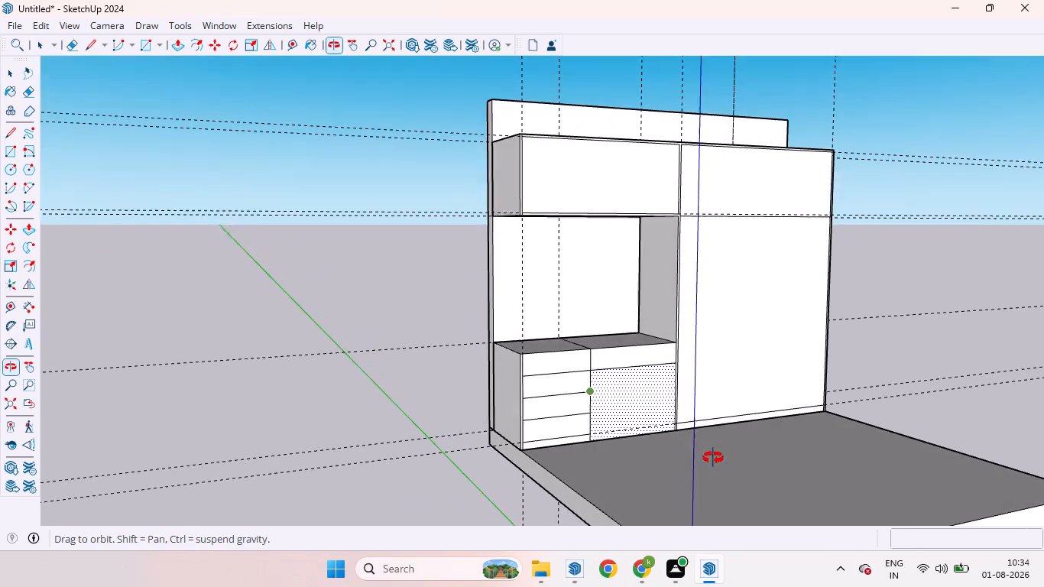
middle_click_drag(713, 458, 711, 456)
scroll(712, 416, "up", 5)
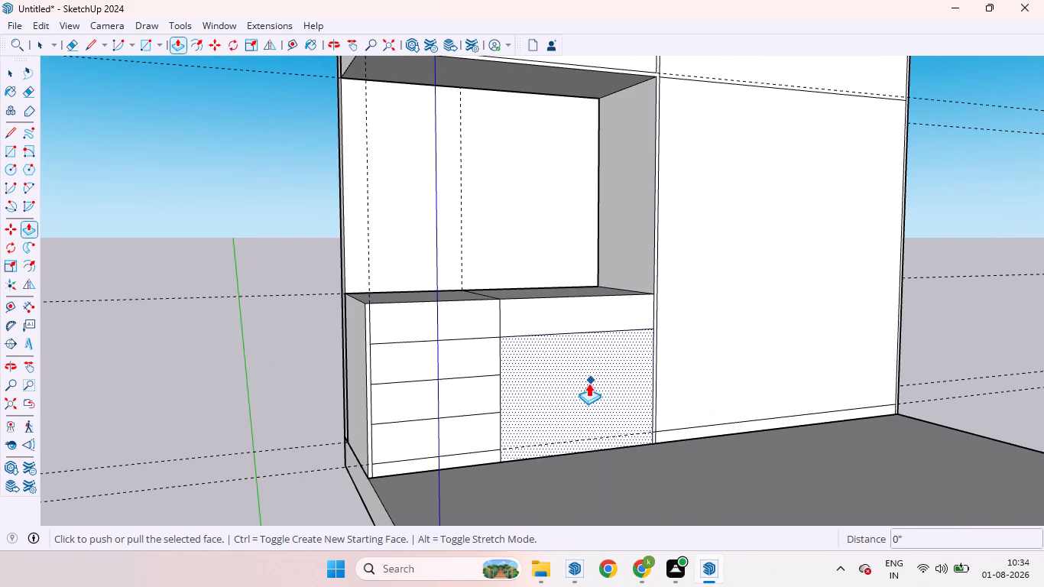
left_click_drag(587, 383, 560, 381)
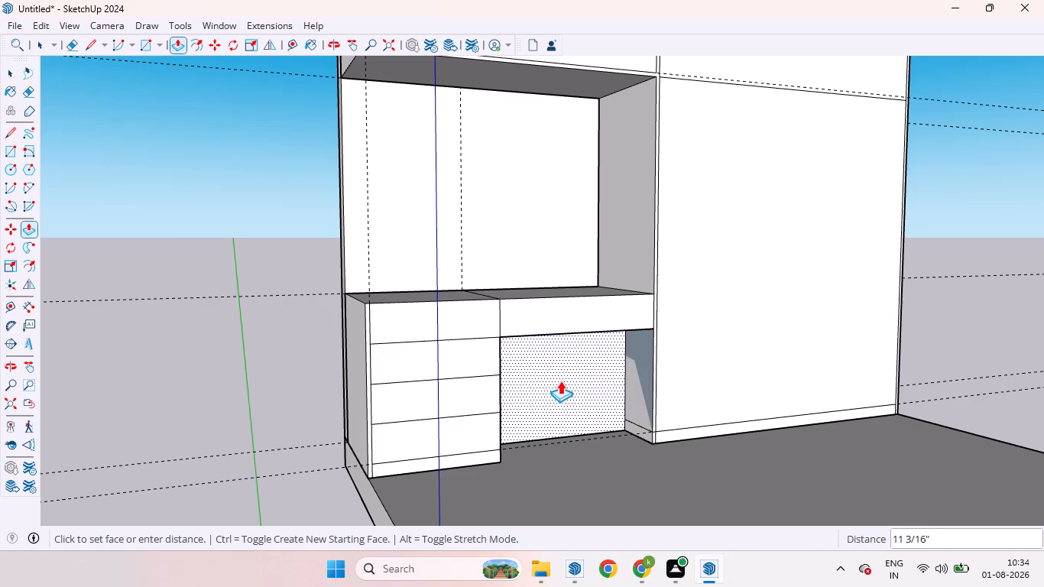
left_click_drag(560, 381, 563, 381)
key("2")
key("apostrophe")
key("Return")
key("space")
Examine the new knee space, the overall wardrobe front and the upper cabinet's bottom edge.
scroll(867, 395, "down", 5)
scroll(688, 415, "up", 5)
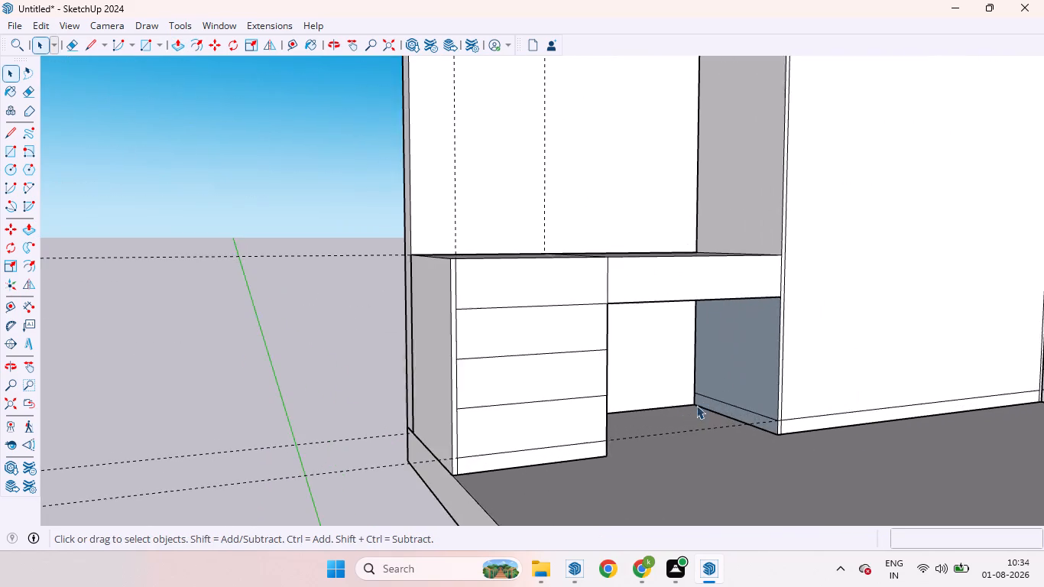
scroll(696, 405, "up", 5)
scroll(733, 400, "down", 6)
middle_click_drag(703, 413, 562, 404)
scroll(611, 393, "down", 3)
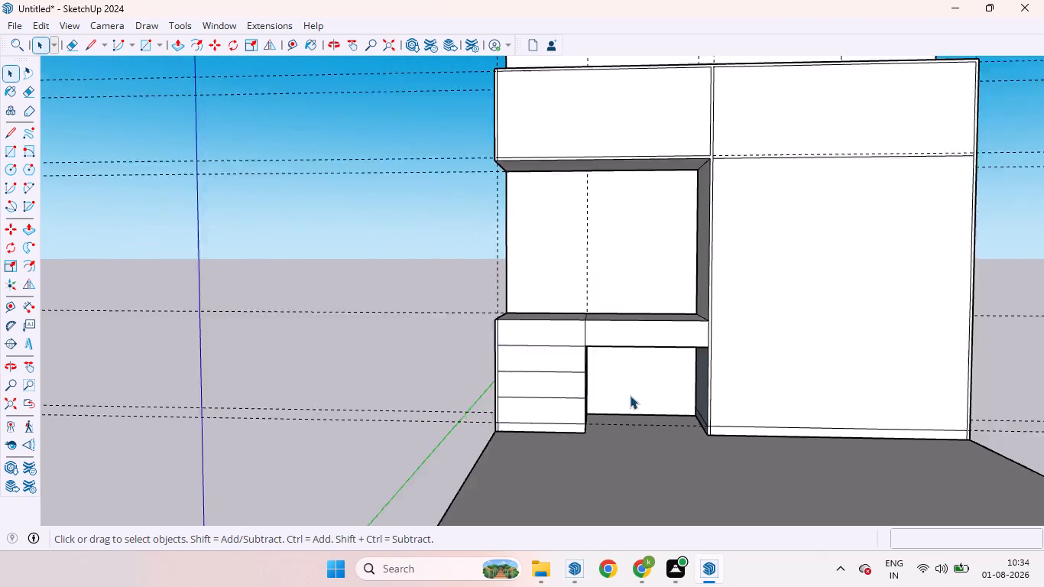
scroll(630, 395, "down", 7)
scroll(599, 354, "up", 6)
scroll(599, 363, "down", 2)
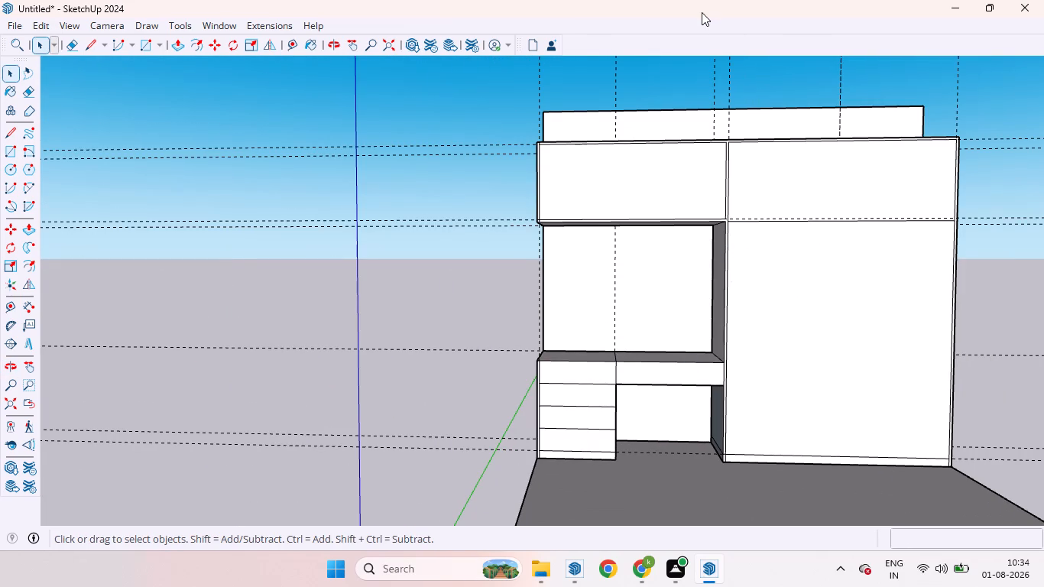
scroll(701, 11, "up", 5)
scroll(640, 206, "up", 7)
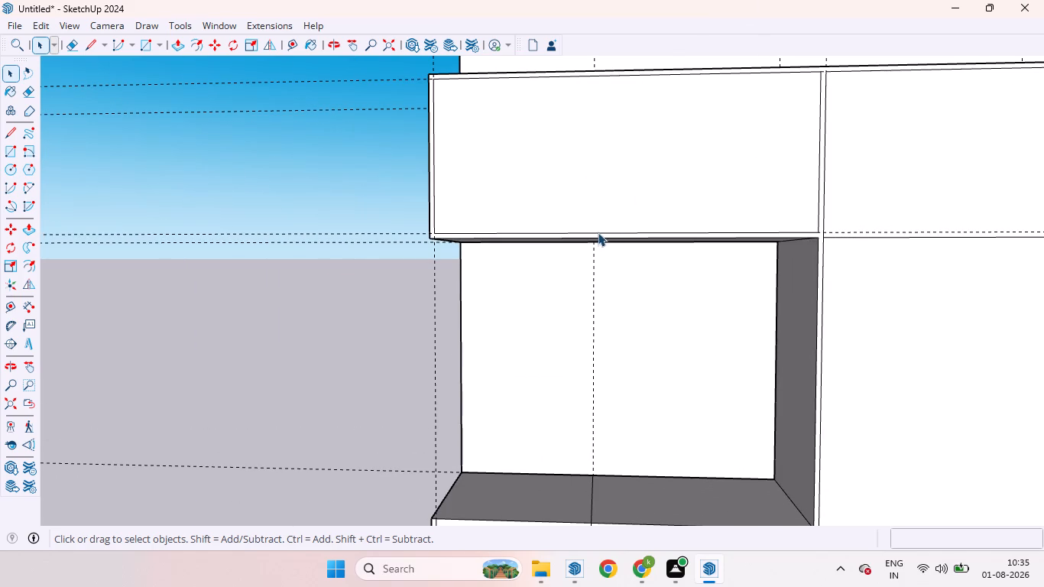
Divide the inner bottom edge of the upper cabinet front above the study niche into three equal segments.
left_click(599, 230)
left_click(601, 230)
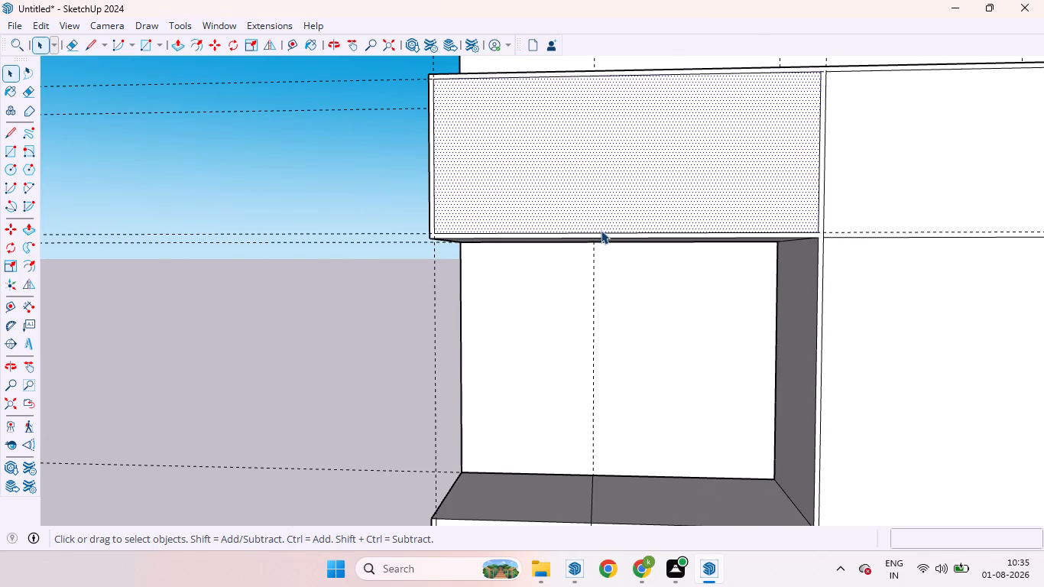
left_click(602, 231)
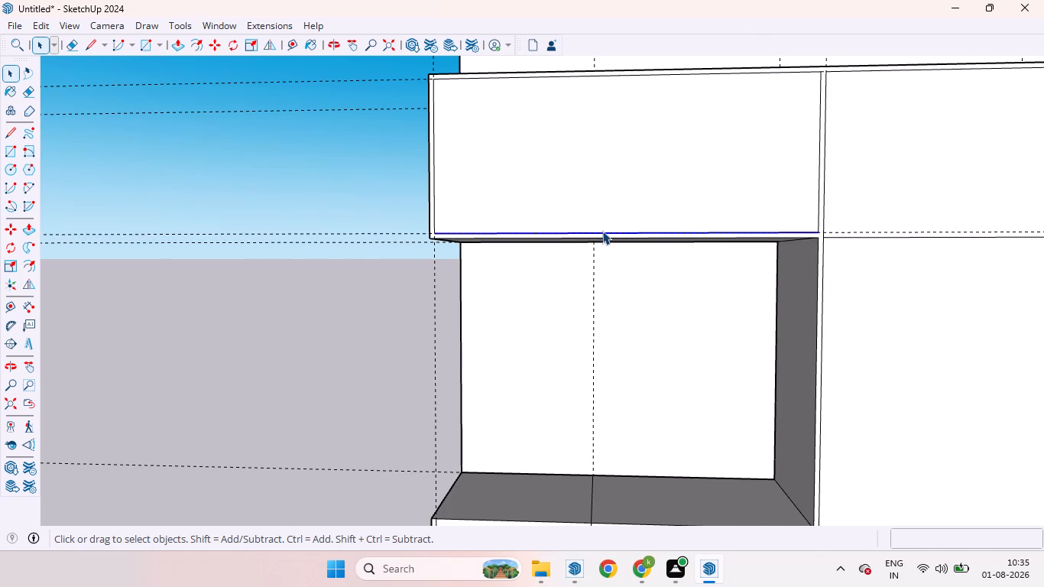
right_click(603, 232)
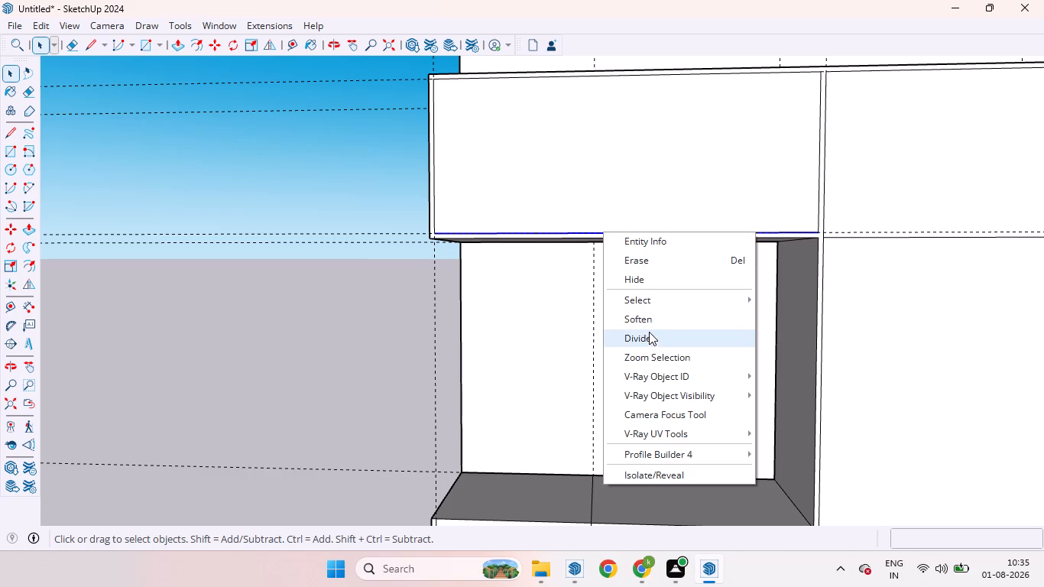
left_click(649, 334)
key("Return")
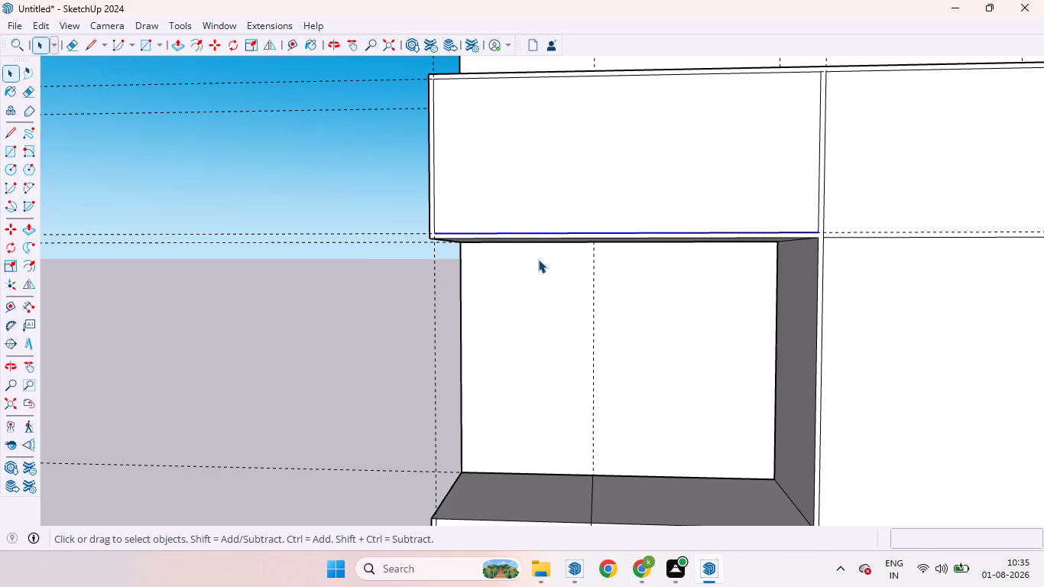
Draw two vertical lines about 1' 10 3/16" long from the division points to the top edge, splitting that cabinet front into three doors.
key("l")
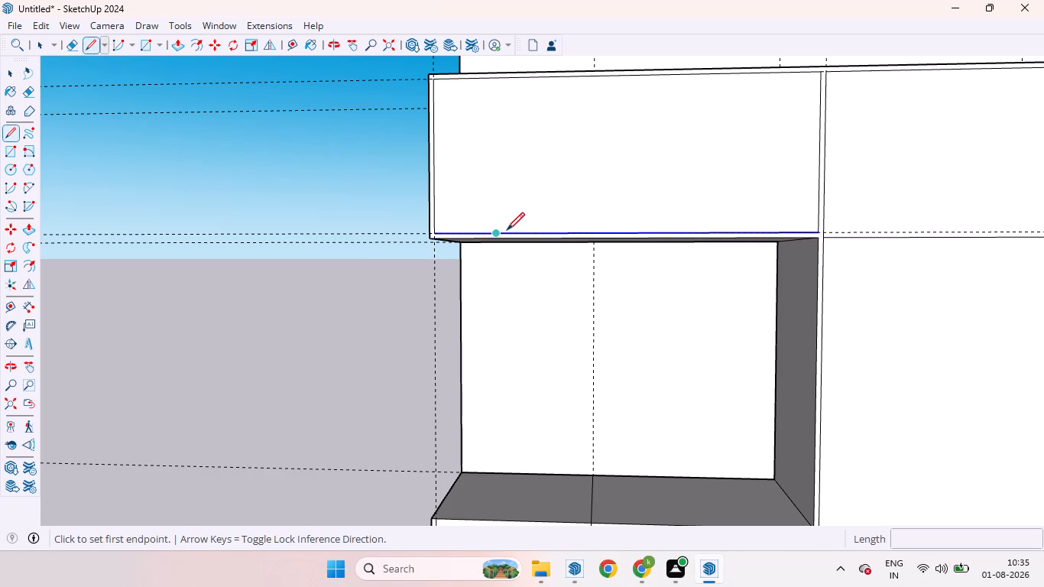
left_click(559, 232)
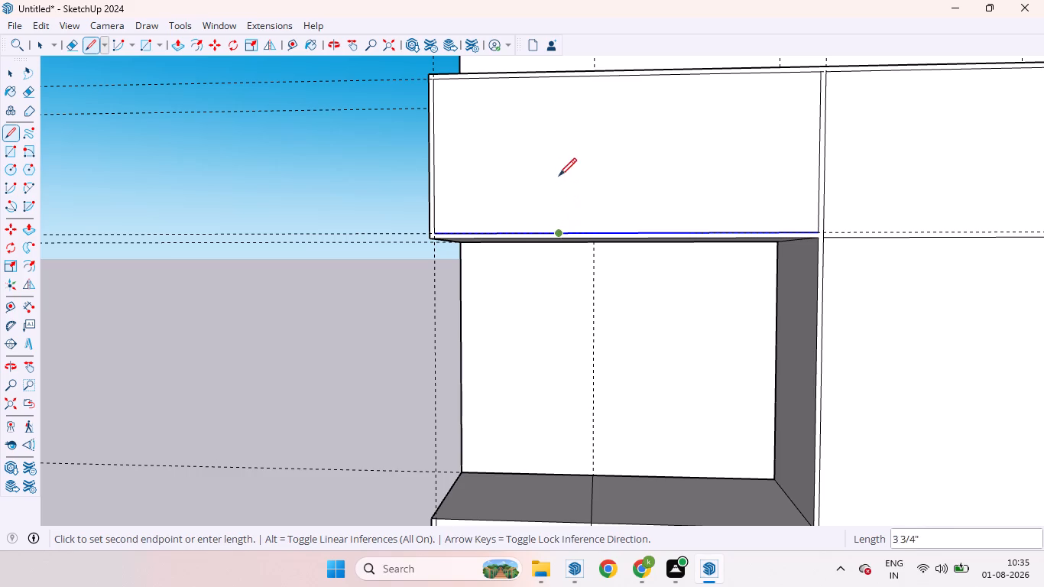
left_click(558, 79)
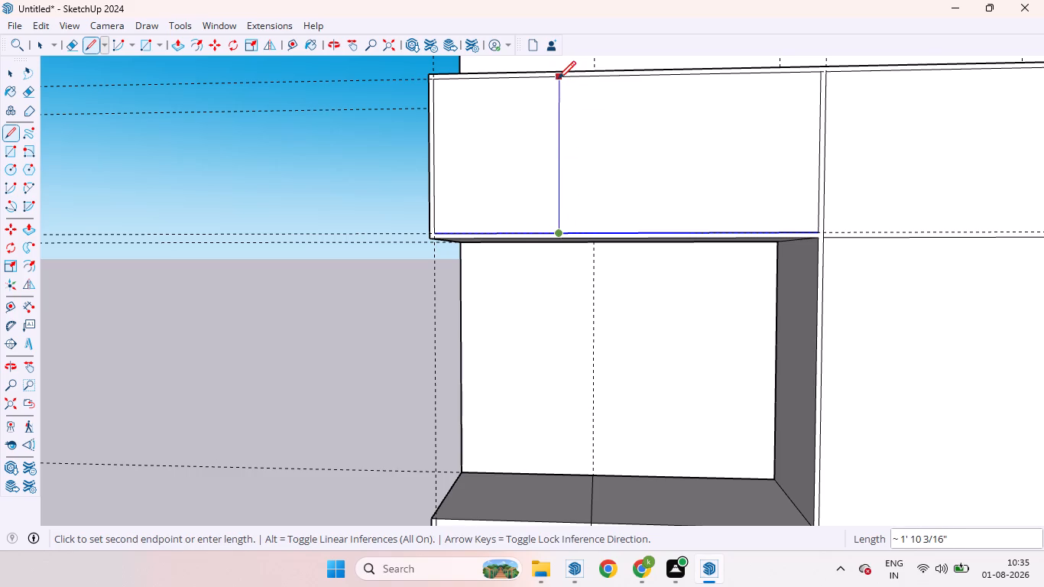
left_click(686, 232)
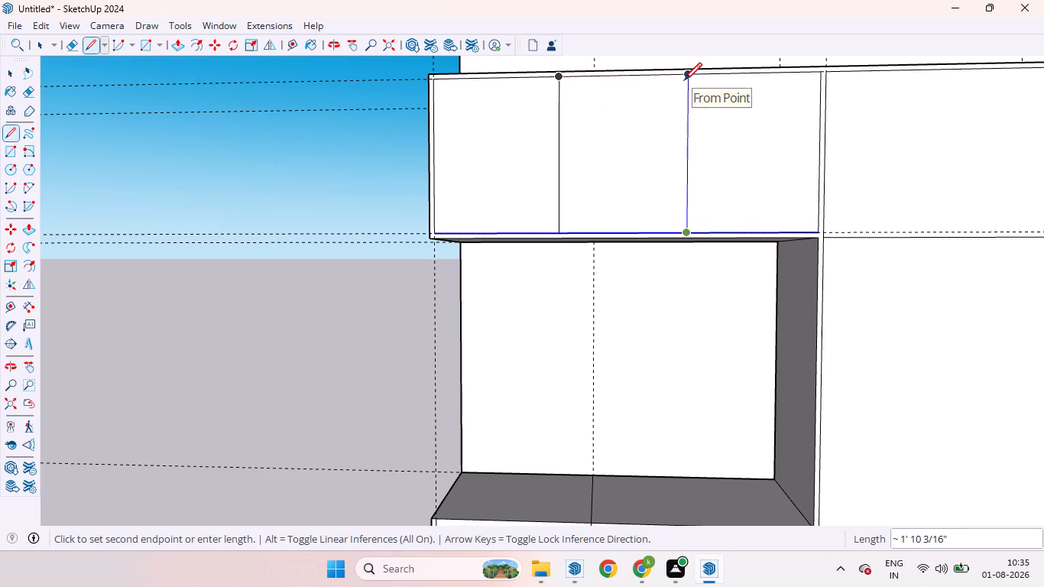
left_click(686, 76)
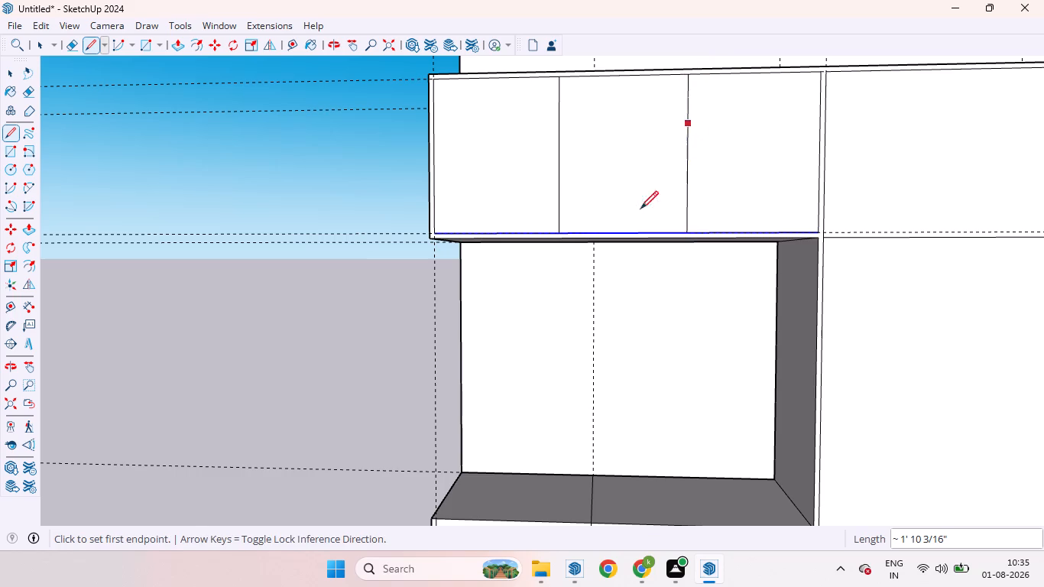
key("space")
Move the horizontal line between the tall wardrobe's upper and lower panels up onto the guide level with the upper cabinet's inner bottom edge.
scroll(342, 257, "down", 4)
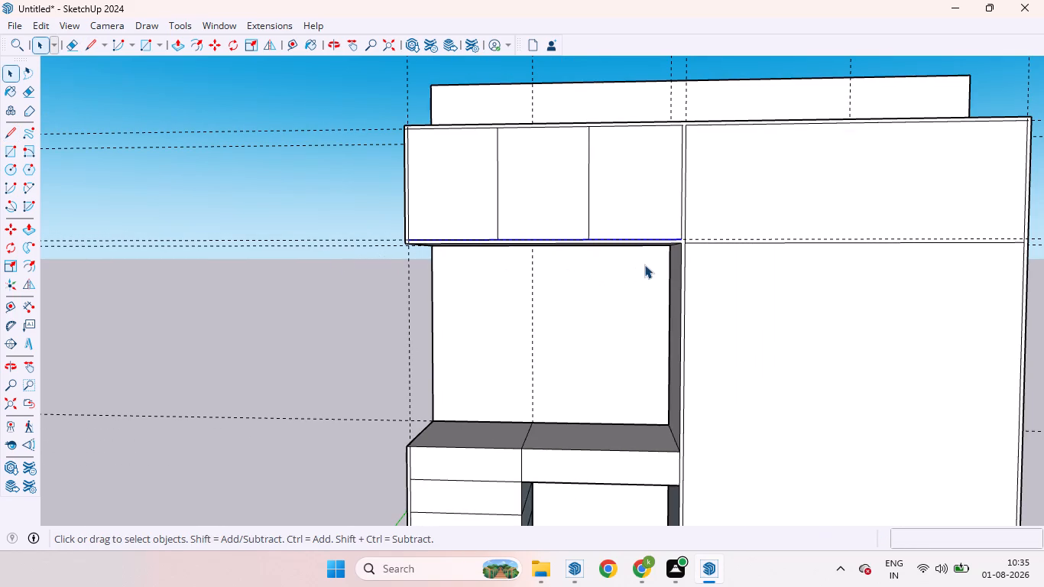
scroll(882, 154, "up", 4)
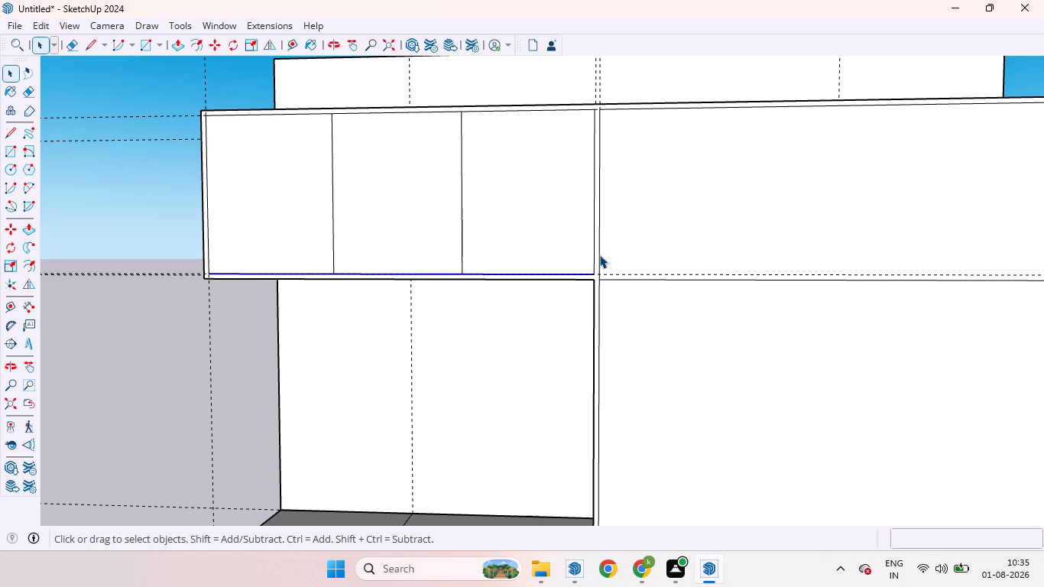
scroll(599, 243, "up", 2)
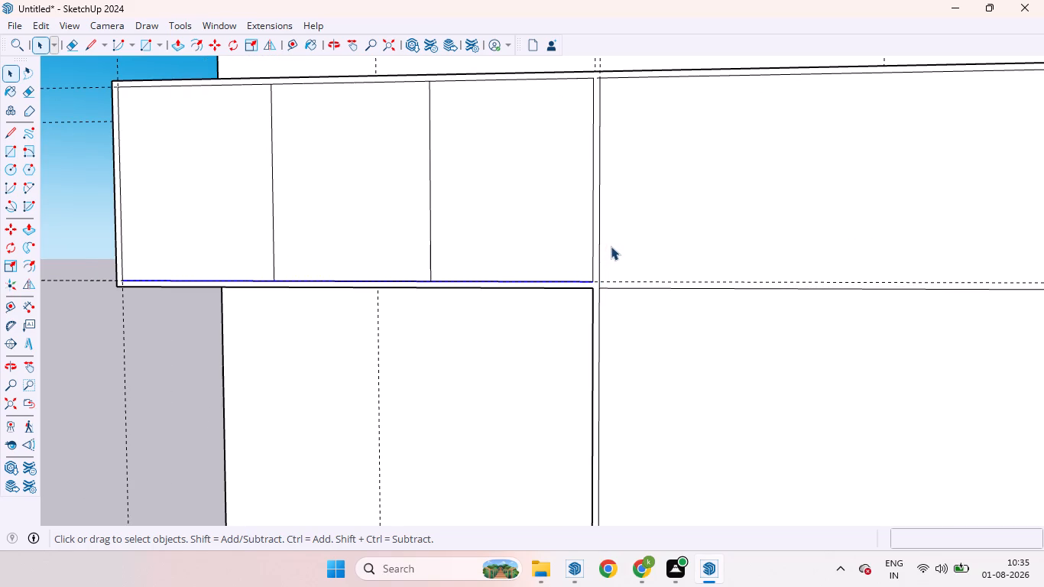
scroll(575, 261, "down", 6)
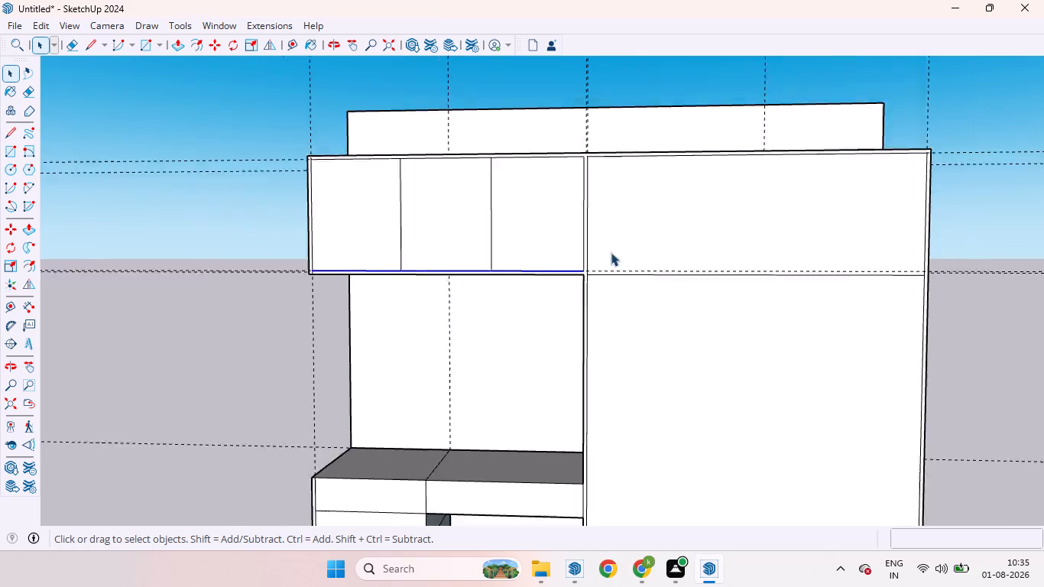
scroll(830, 288, "down", 3)
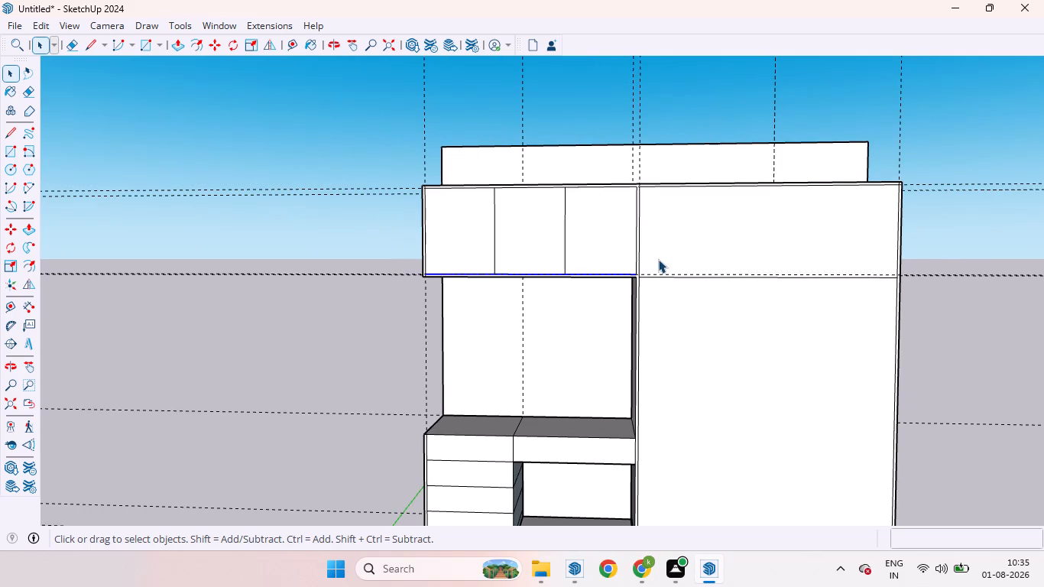
scroll(660, 255, "up", 6)
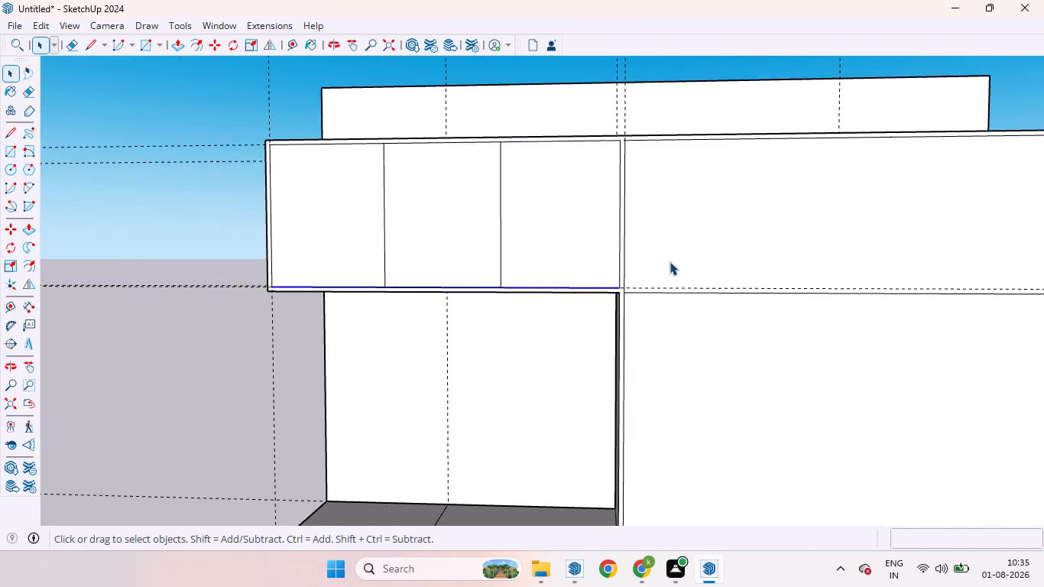
scroll(670, 261, "up", 2)
left_click(654, 303)
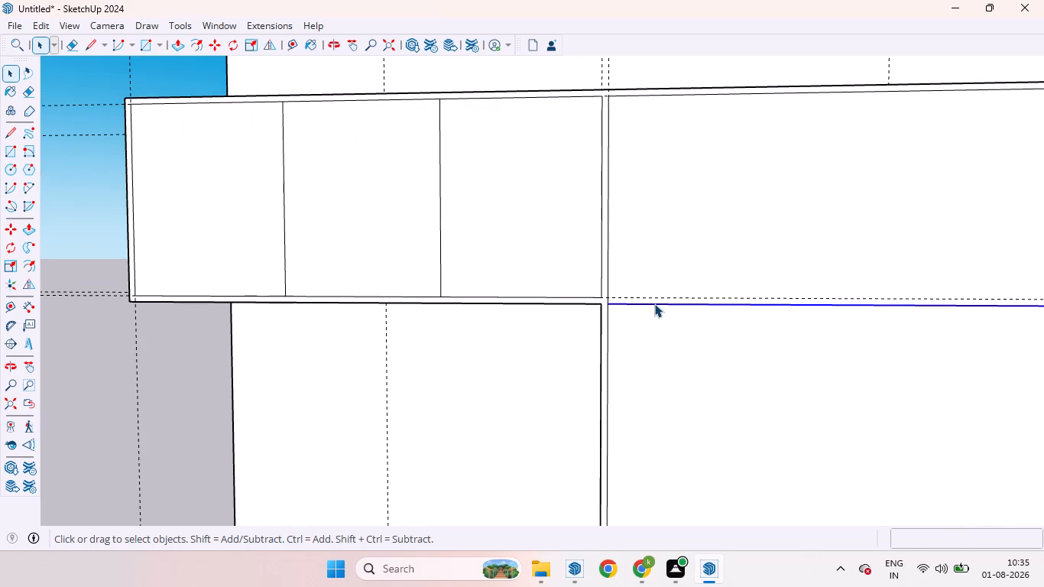
key("m")
scroll(605, 300, "up", 2)
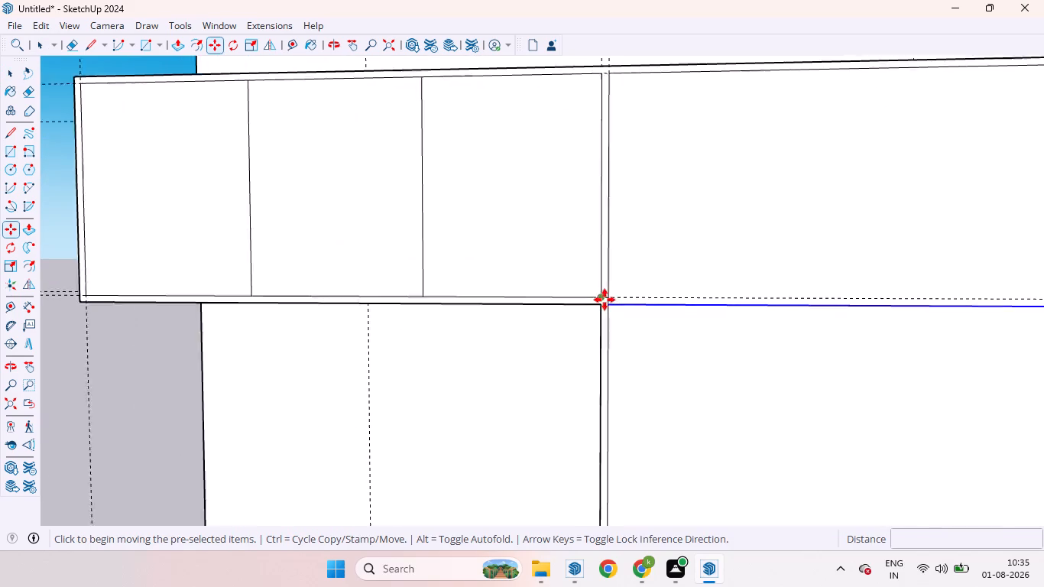
scroll(605, 300, "up", 15)
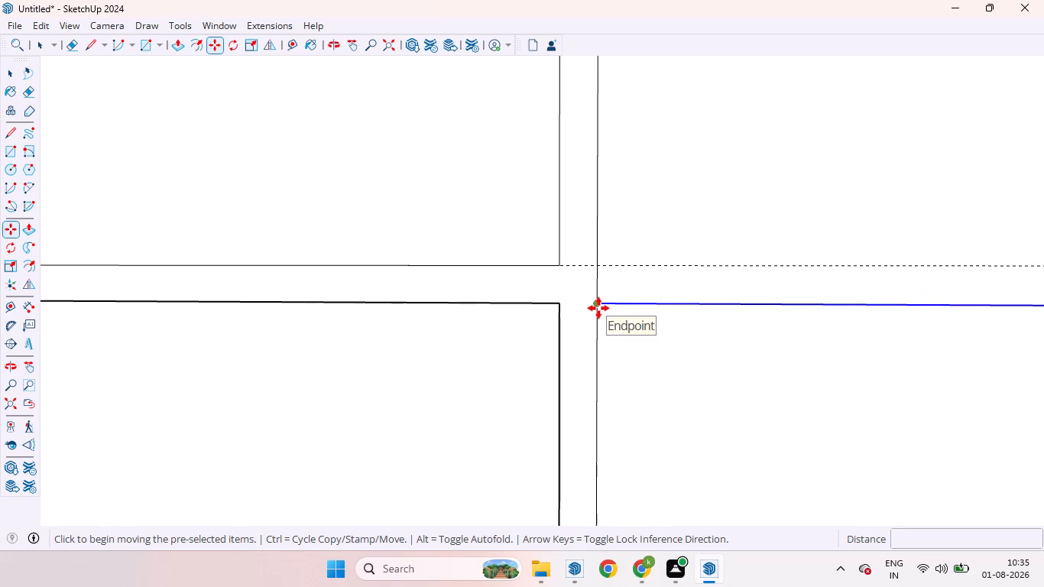
left_click(598, 308)
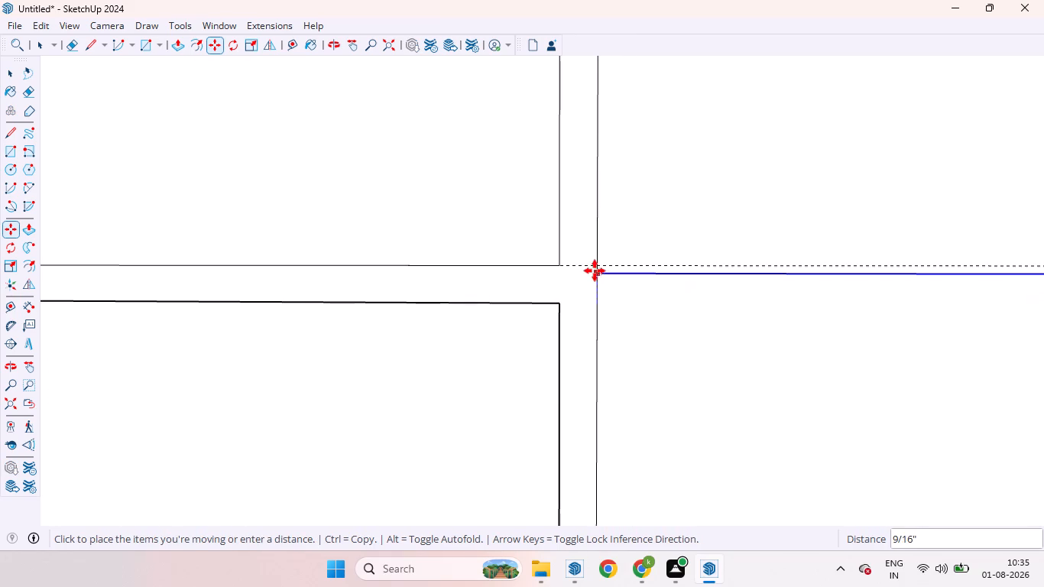
left_click(595, 268)
scroll(531, 336, "down", 10)
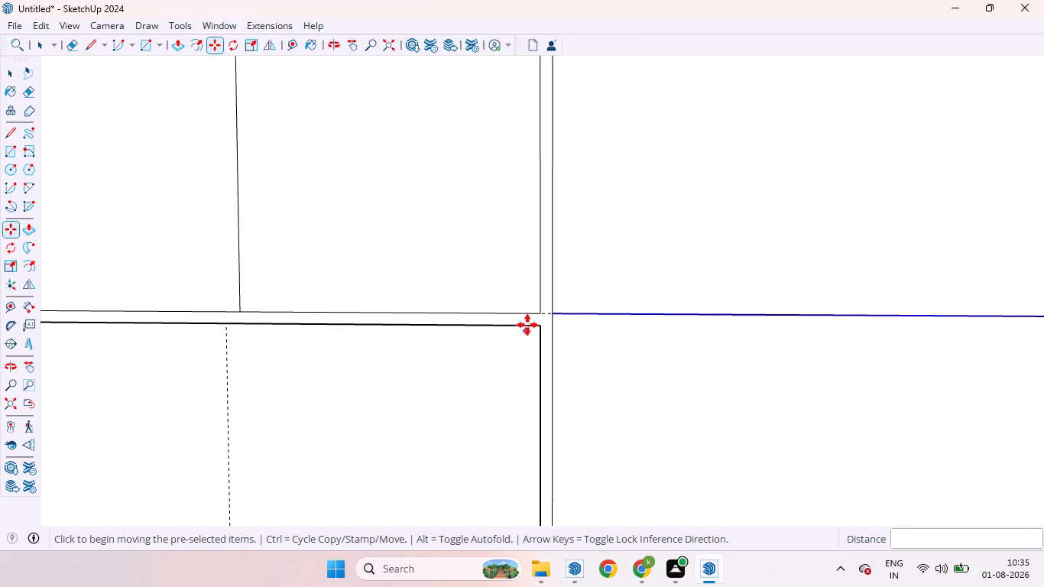
scroll(527, 325, "down", 11)
key("space")
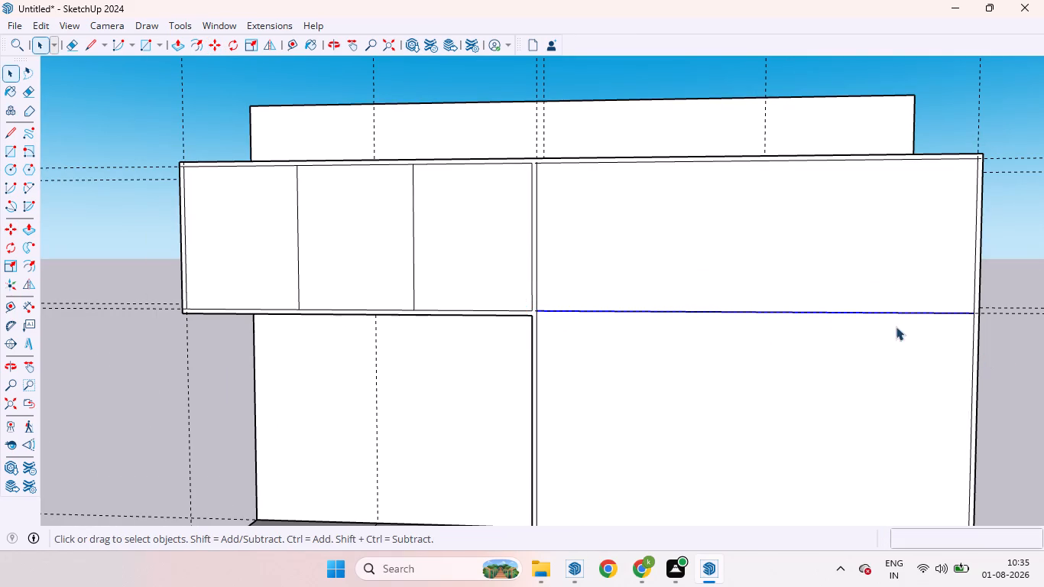
Divide the moved horizontal line on the tall wardrobe into 4 equal segments.
right_click(791, 308)
left_click(789, 313)
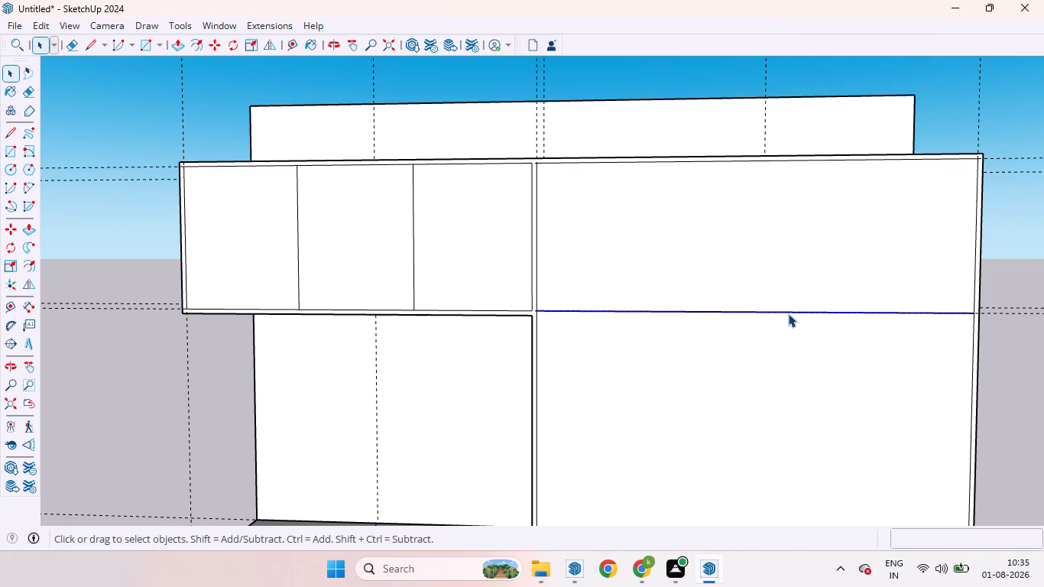
right_click(788, 313)
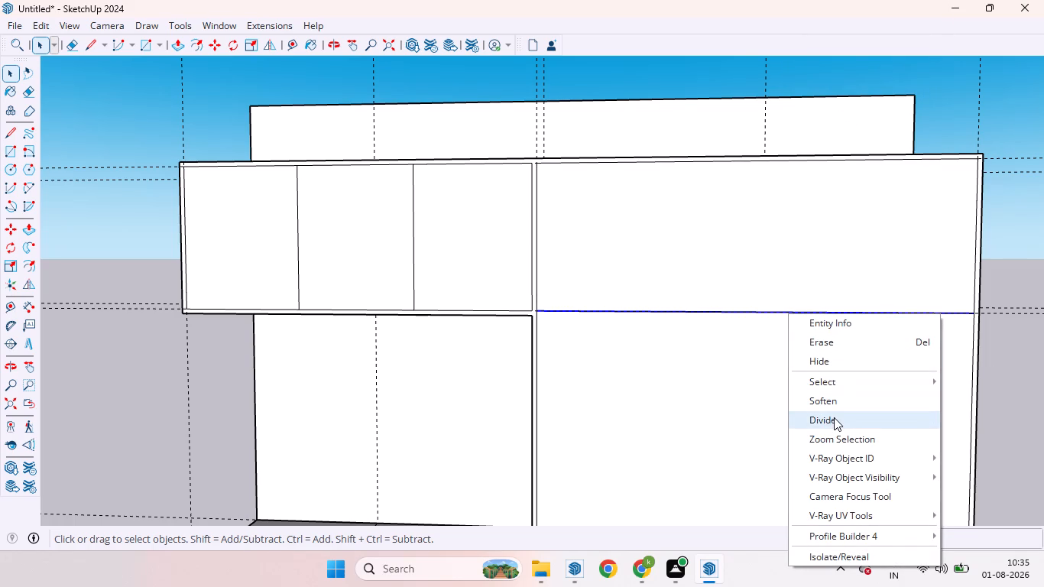
left_click(834, 417)
key("4")
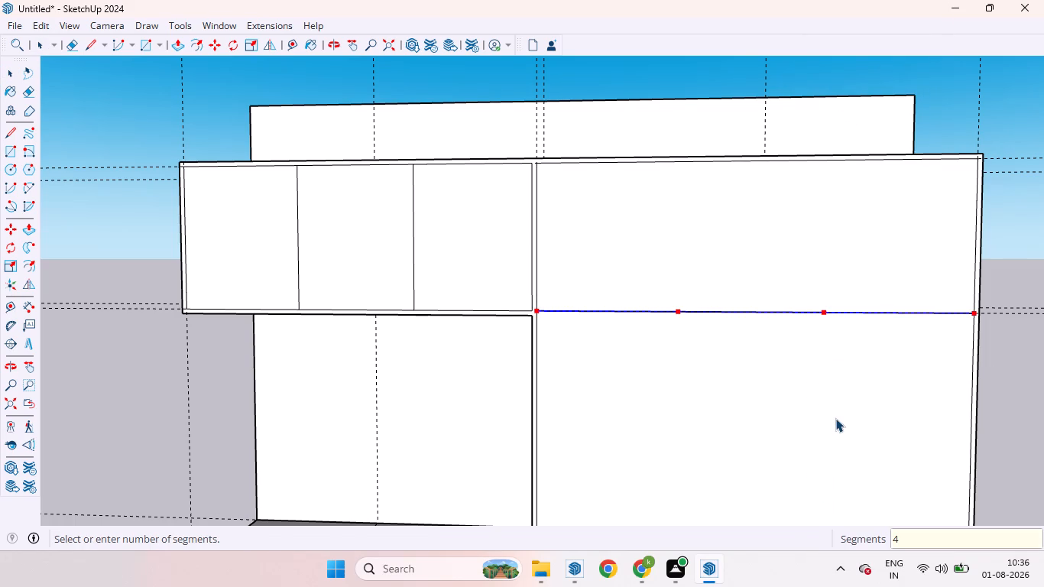
key("Return")
Draw three vertical lines about 1' 10 3/16" long from the division points to the top edge, splitting the tall wardrobe's upper panel into four doors.
key("l")
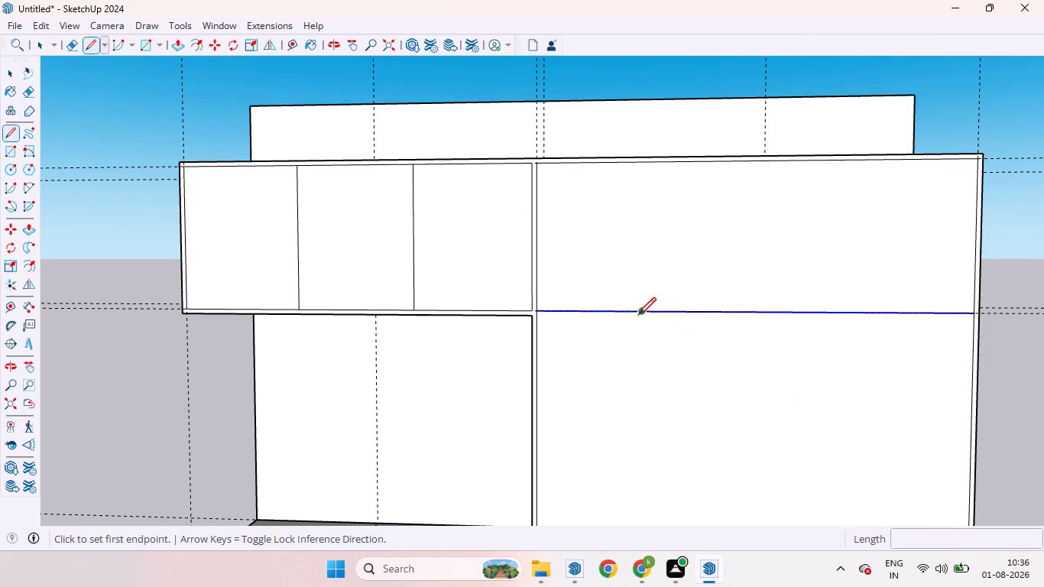
left_click(642, 315)
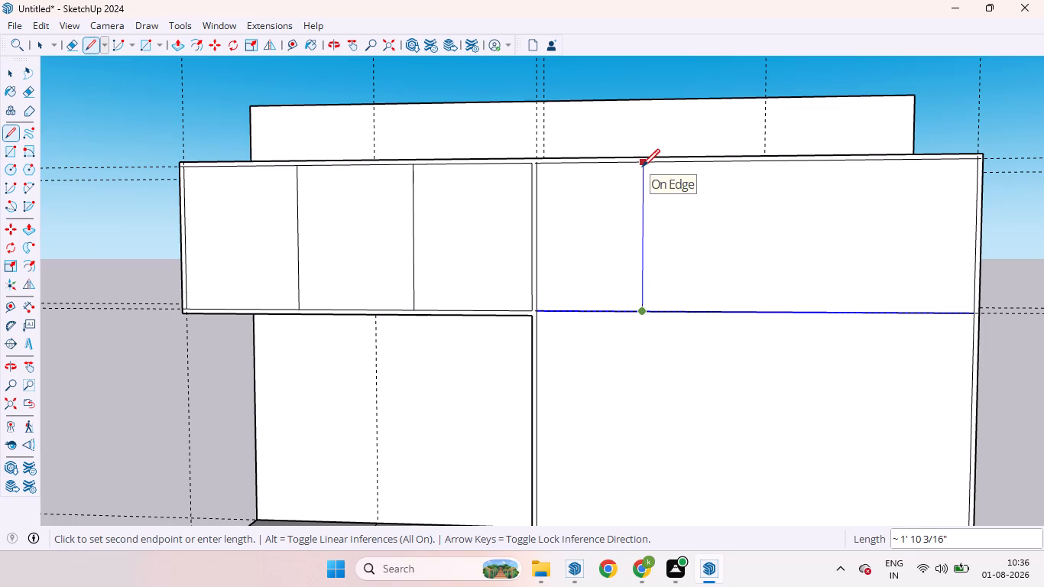
left_click(642, 167)
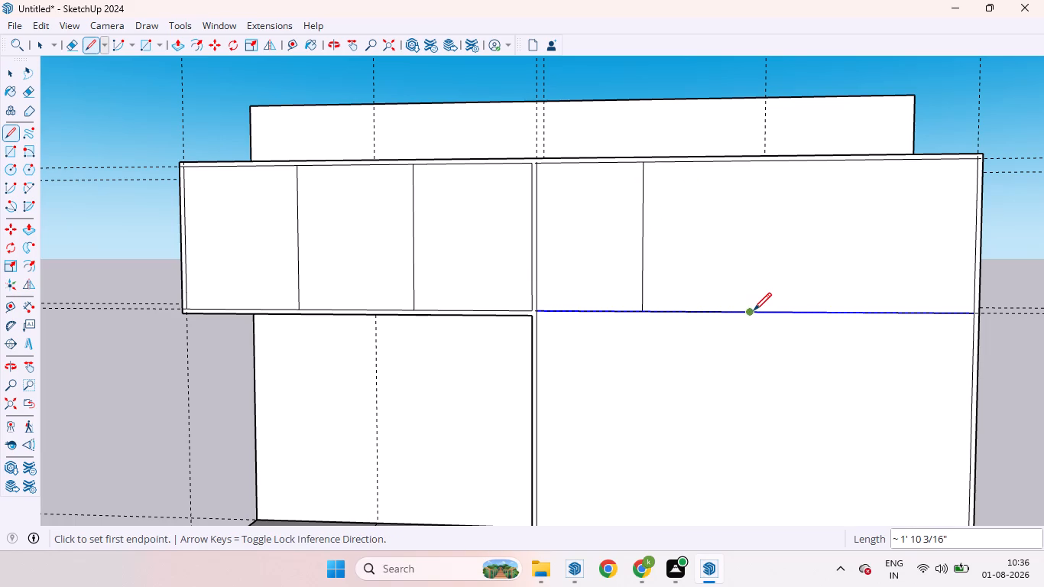
left_click(752, 310)
left_click(751, 161)
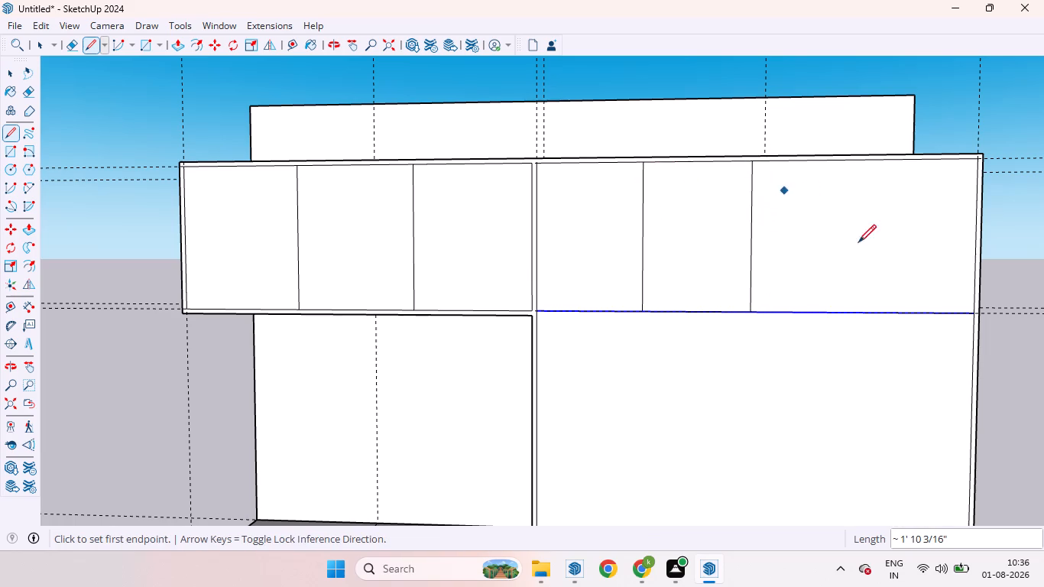
left_click_drag(861, 311, 858, 304)
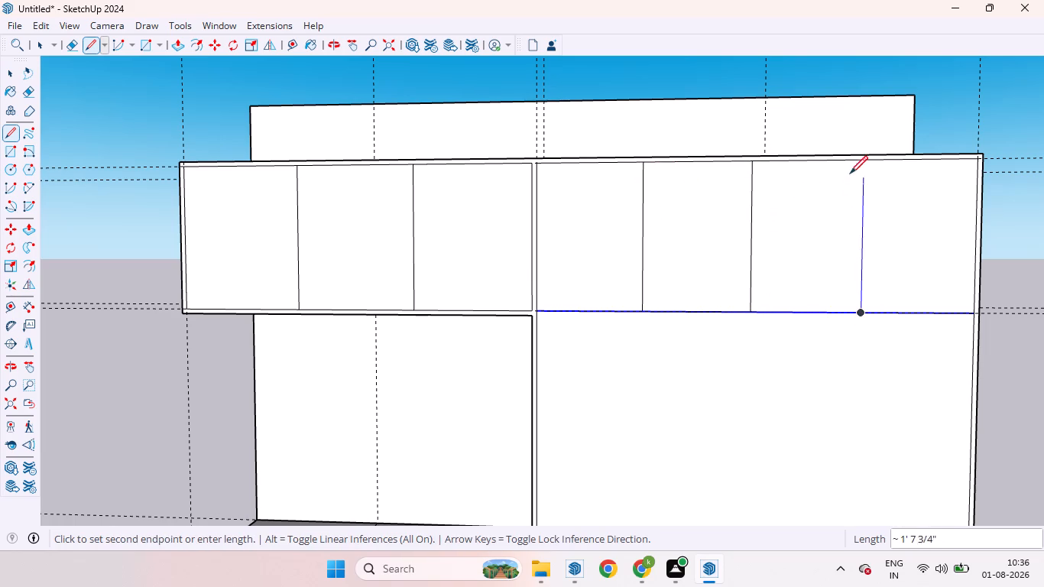
left_click(864, 165)
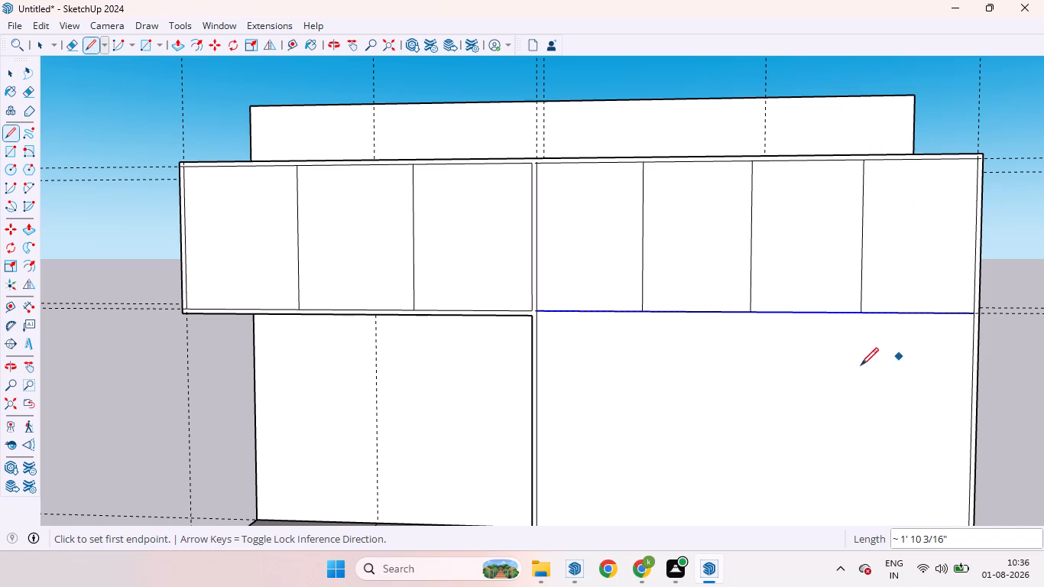
key("space")
Draw a vertical line from the horizontal line's middle division point down to the skirting line, splitting the tall wardrobe's lower panel into two doors.
scroll(781, 338, "down", 9)
left_click(969, 377)
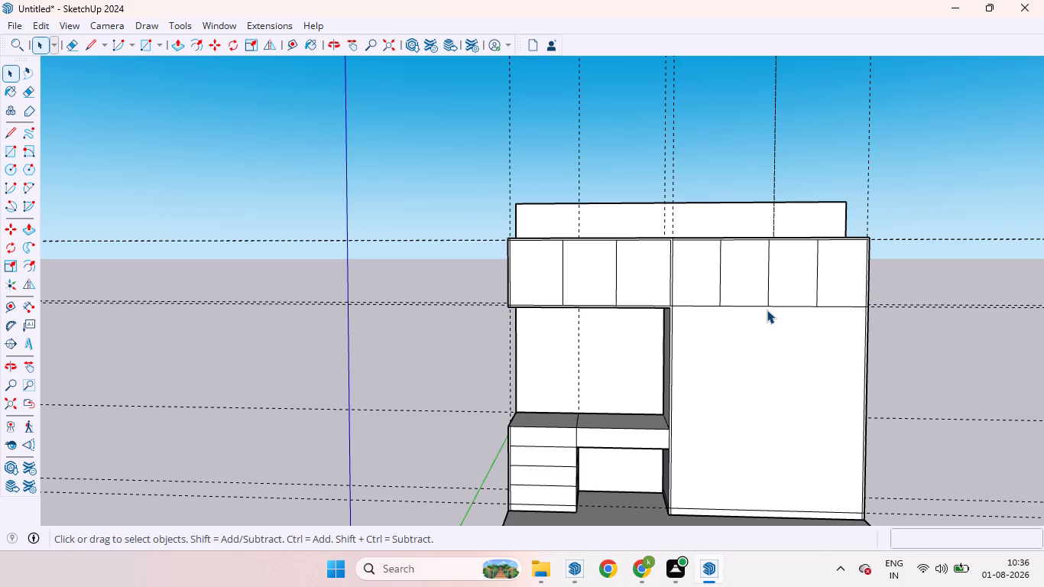
key("l")
scroll(767, 310, "up", 10)
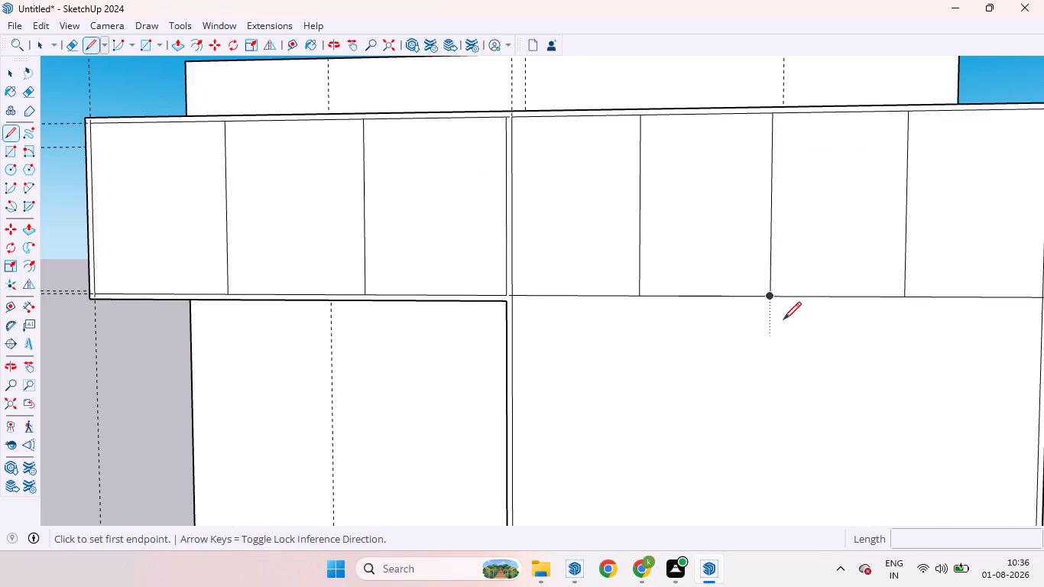
left_click(770, 297)
scroll(784, 364, "down", 10)
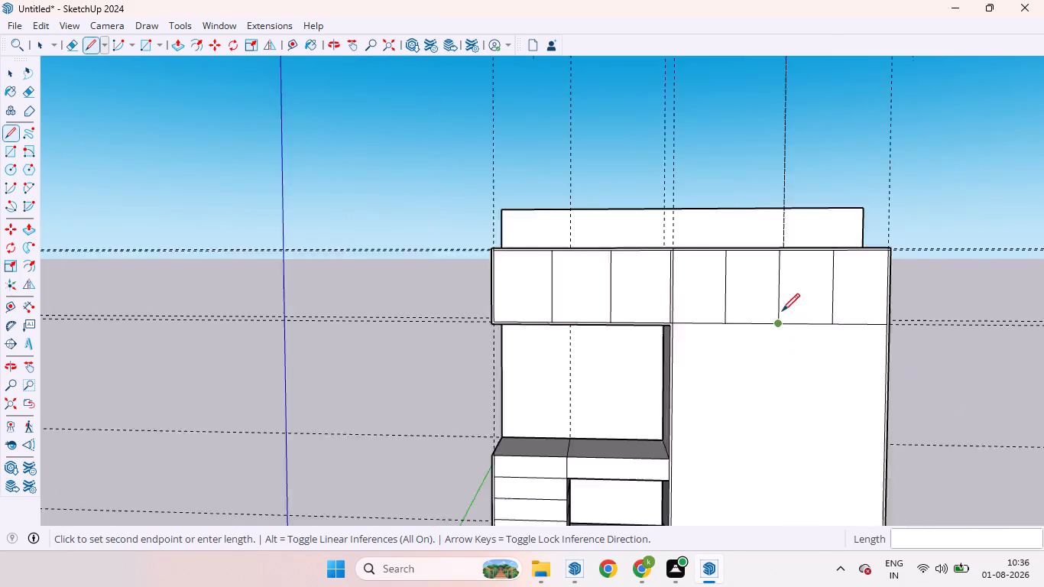
scroll(782, 311, "down", 8)
scroll(783, 439, "up", 20)
scroll(783, 439, "up", 3)
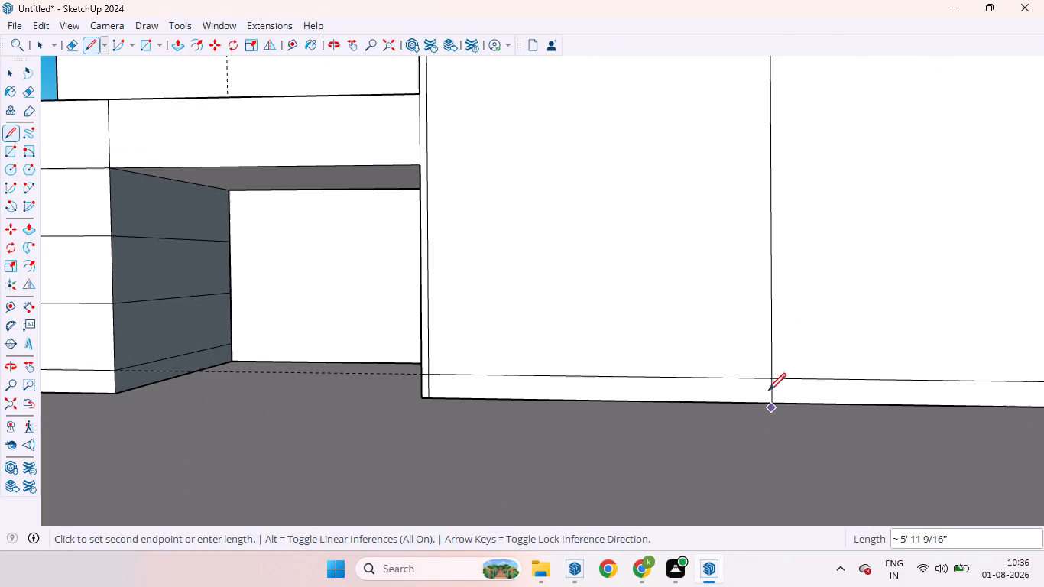
left_click(767, 381)
scroll(766, 432, "down", 6)
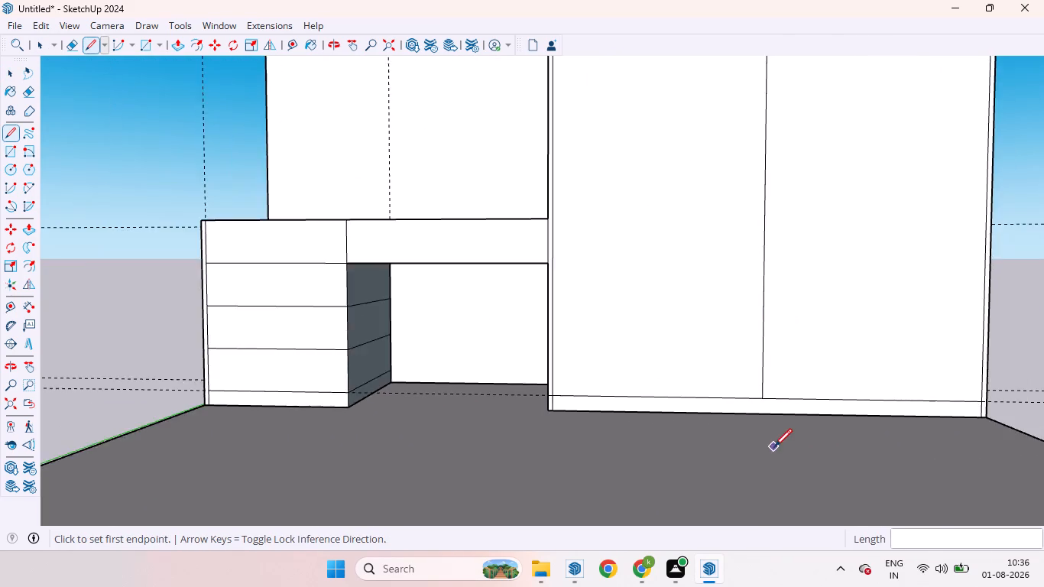
Draw a vertical line about 5' 9 3/16" long from the tall wardrobe's third division point down to the skirting line.
scroll(774, 446, "down", 3)
scroll(774, 465, "up", 1)
scroll(774, 465, "down", 2)
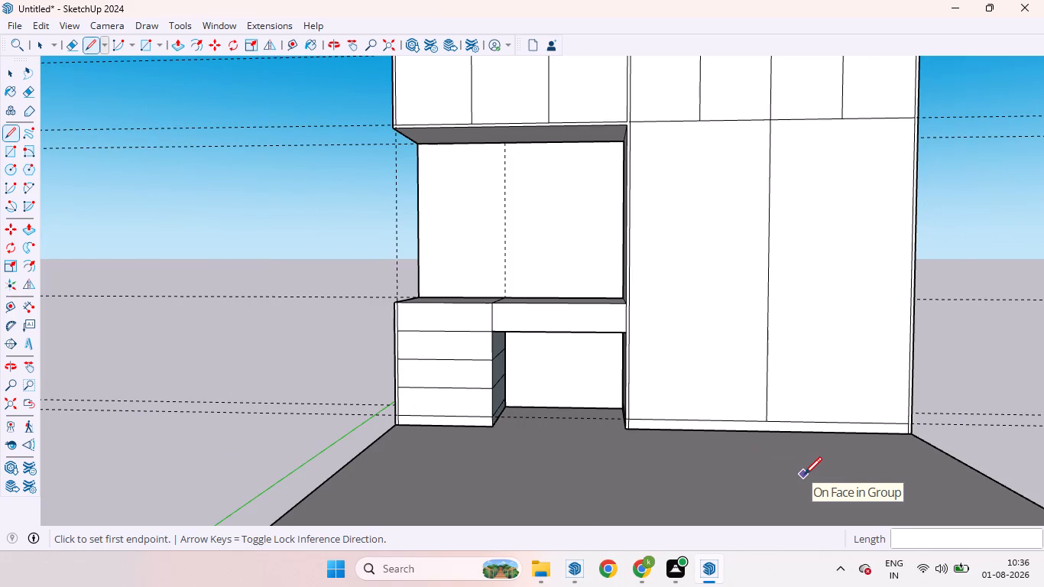
key("l")
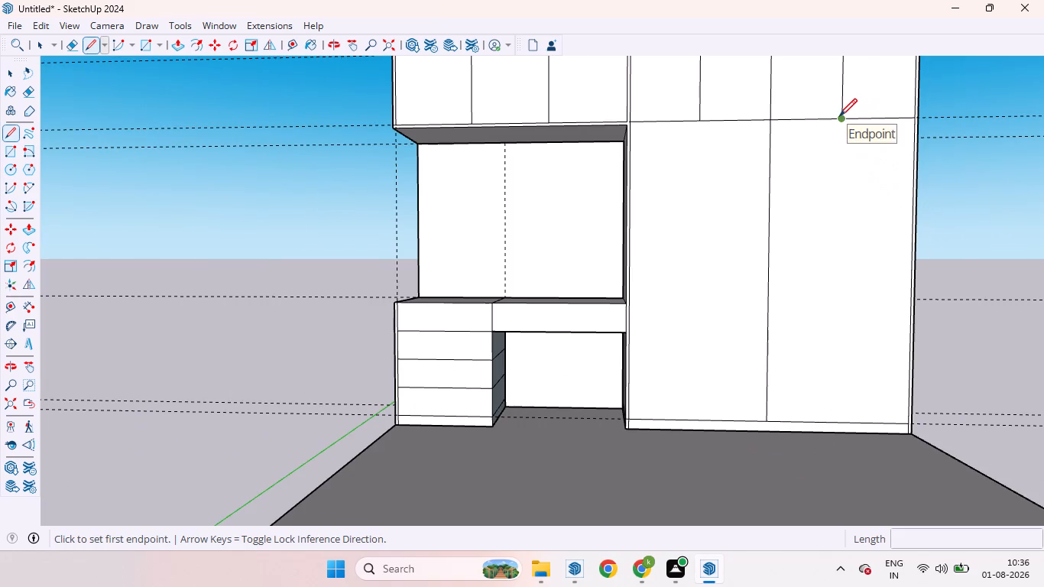
left_click(841, 119)
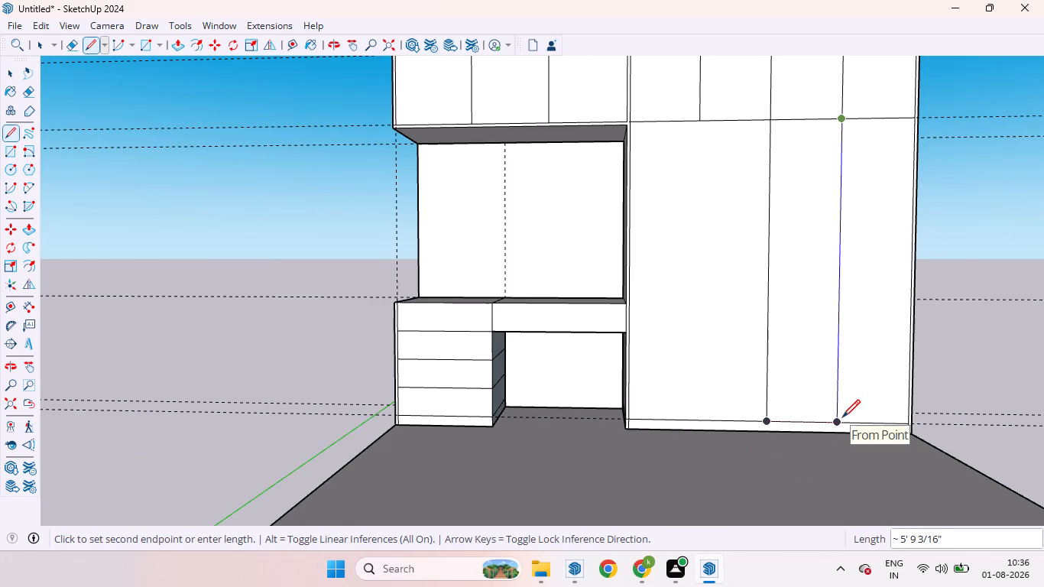
left_click(842, 417)
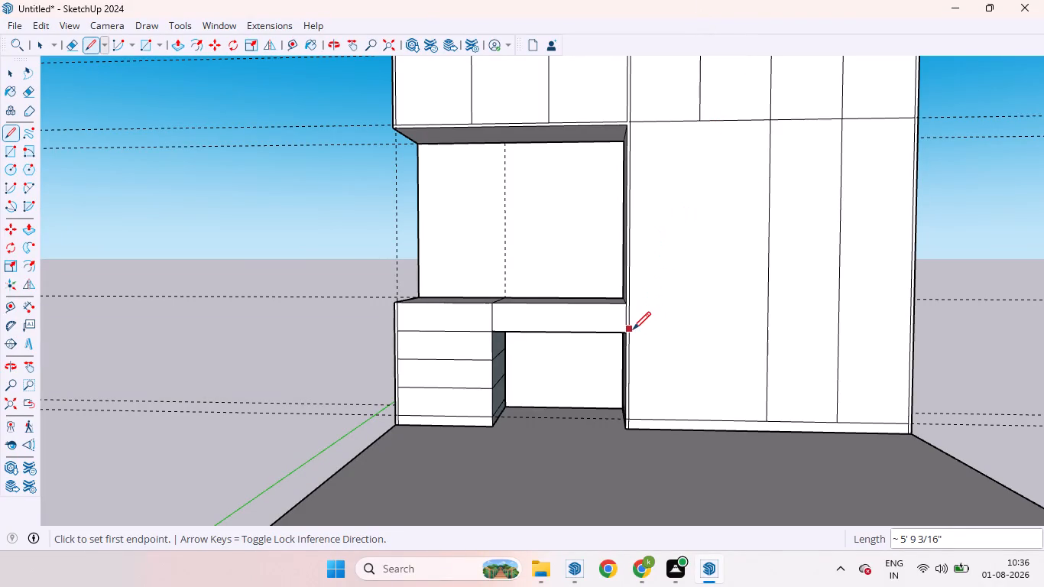
Draw two horizontal lines, about 2' 8 7/16" at the desk drawer's underside level and 2' 7 3/4" midway below, forming two wardrobe drawers.
scroll(631, 332, "up", 16)
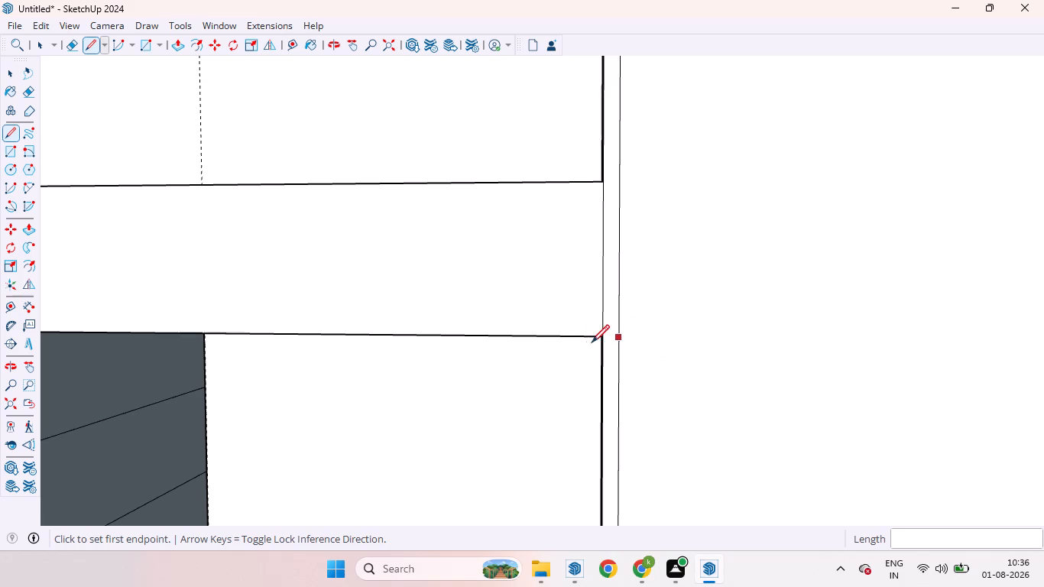
left_click(601, 336)
scroll(672, 345, "down", 9)
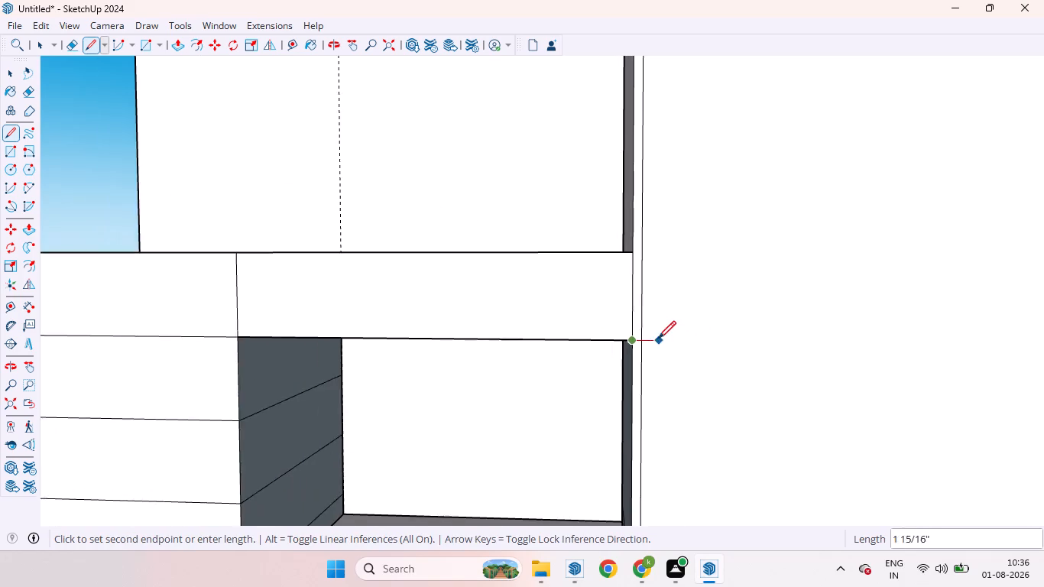
scroll(658, 339, "down", 4)
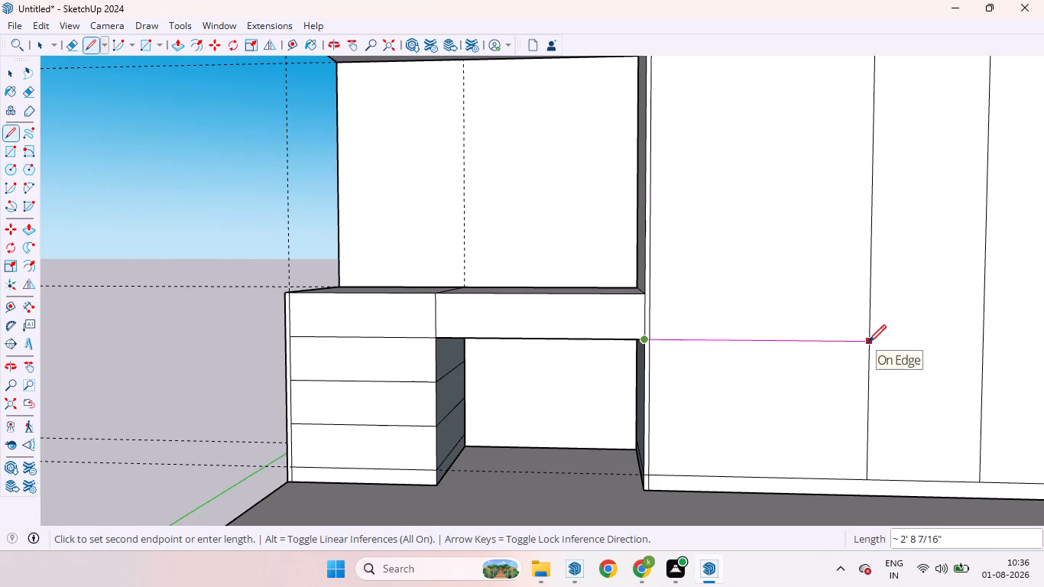
left_click(868, 342)
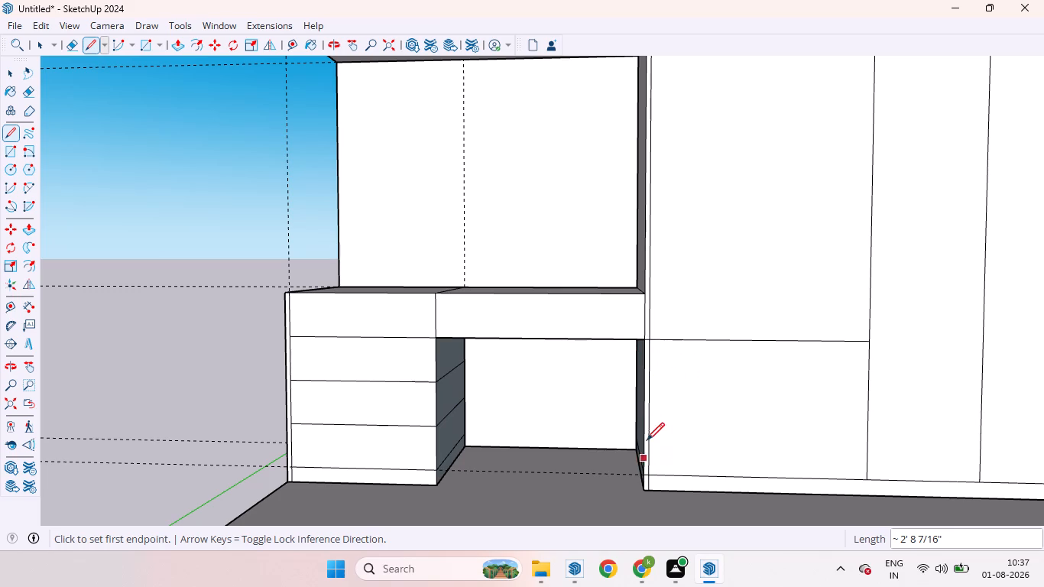
left_click(652, 409)
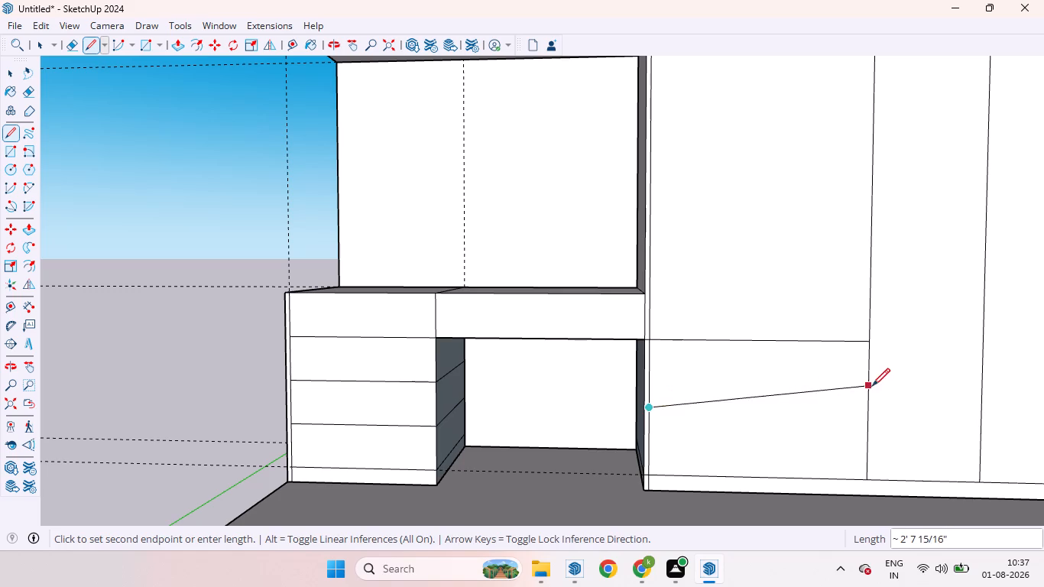
left_click(867, 410)
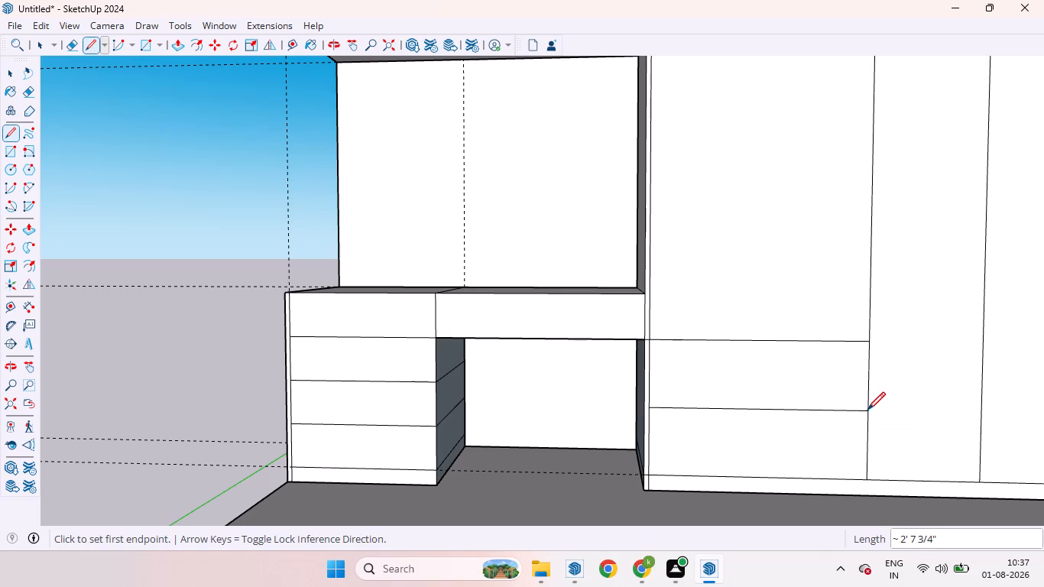
Delete the short line segment crossing the tall wardrobe's side strip beside the desk drawer's lower corner.
key("space")
scroll(633, 328, "up", 3)
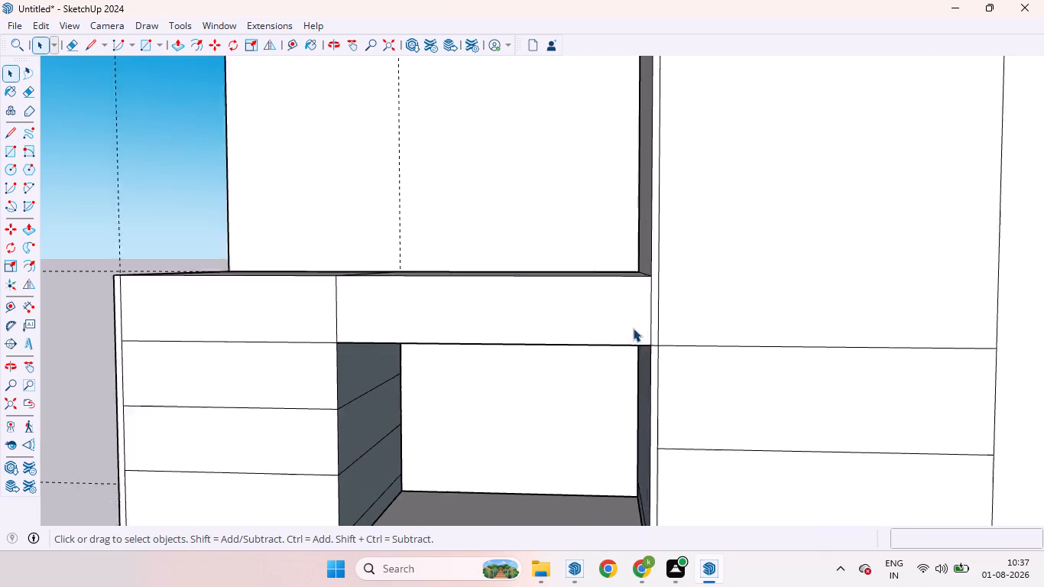
scroll(633, 328, "up", 7)
left_click(655, 346)
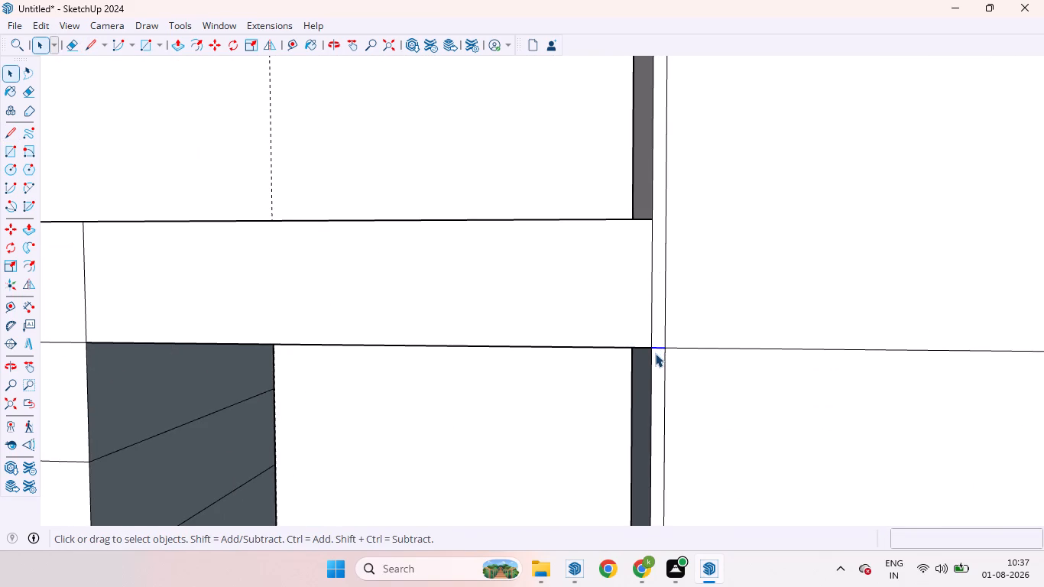
key("Delete")
Draw a vertical line about 4' 13/16" long from the tall wardrobe's first division point down to the top drawer line.
scroll(657, 354, "down", 7)
scroll(657, 359, "up", 1)
scroll(657, 360, "down", 11)
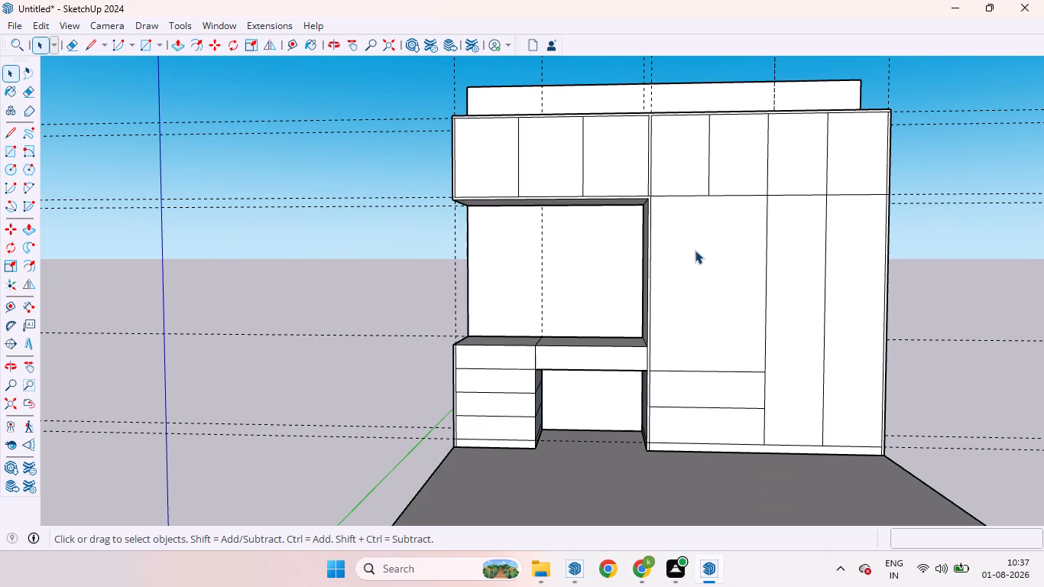
key("l")
scroll(734, 181, "up", 4)
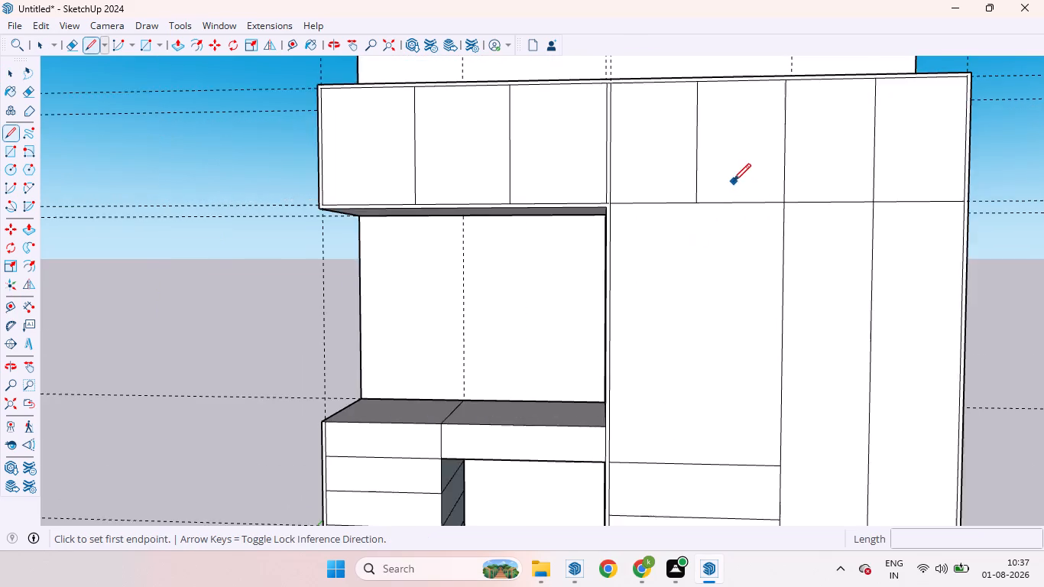
scroll(733, 181, "up", 10)
left_click(670, 183)
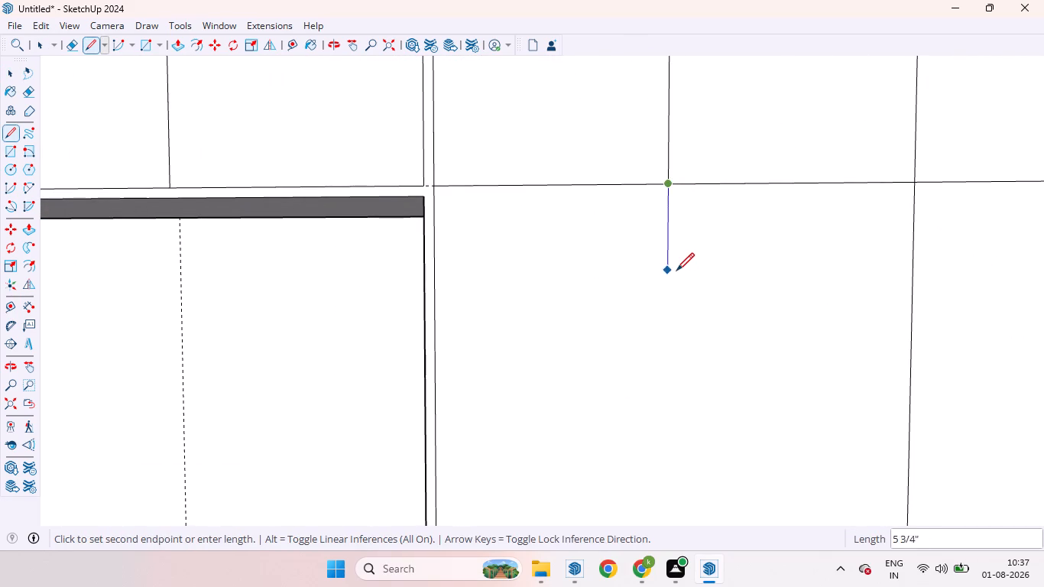
scroll(676, 271, "down", 12)
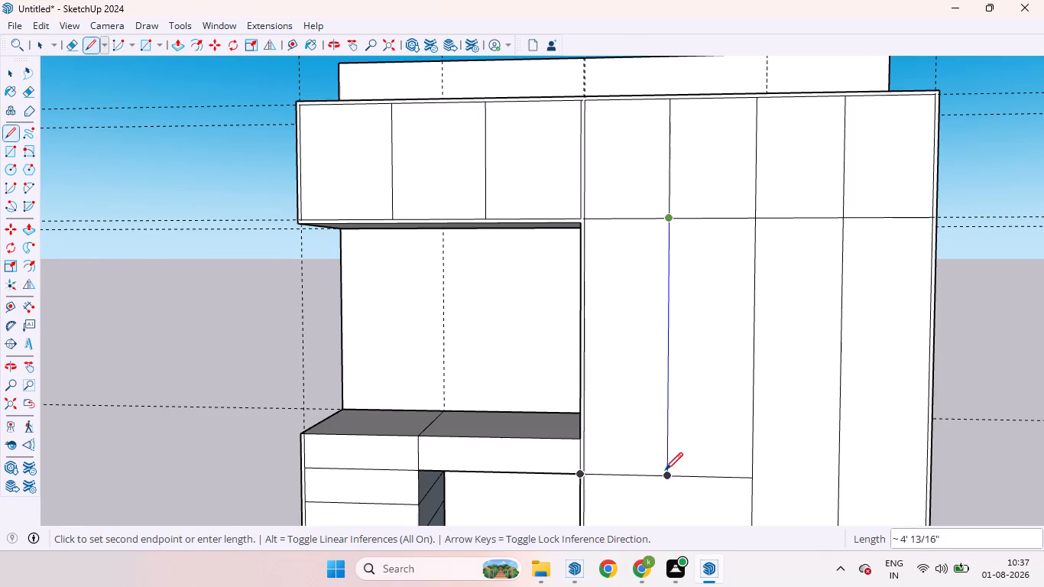
left_click(665, 476)
scroll(713, 319, "down", 5)
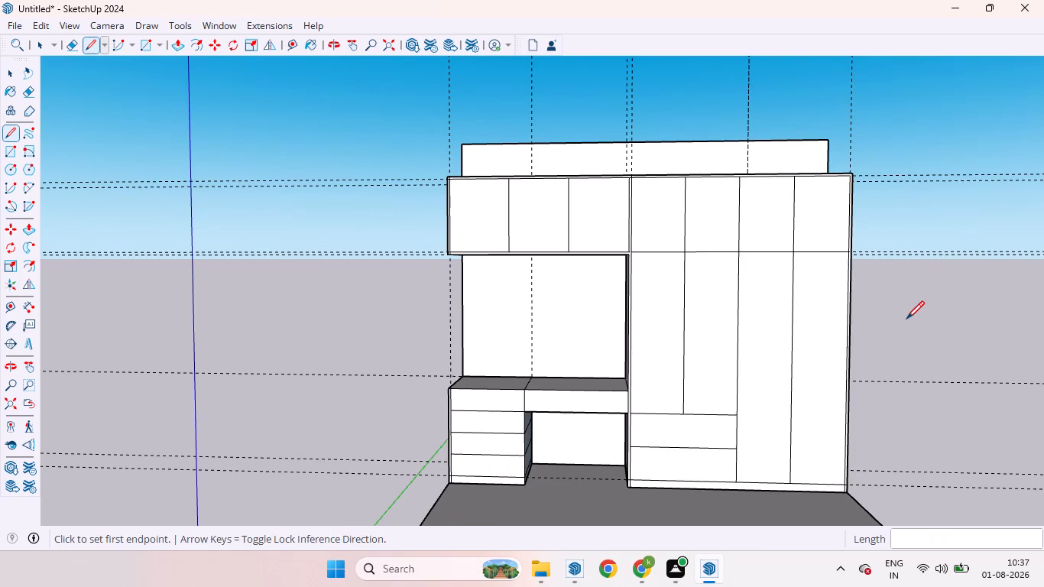
key("space")
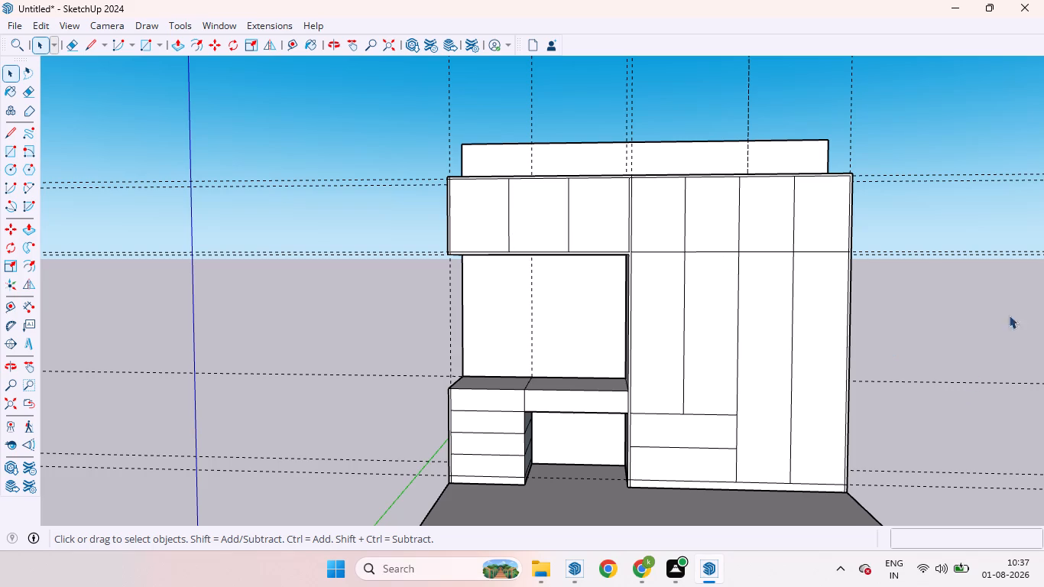
Push/Pull the joined frame strip around the upper cabinet and tall wardrobe outward by 18 mm.
scroll(496, 171, "up", 8)
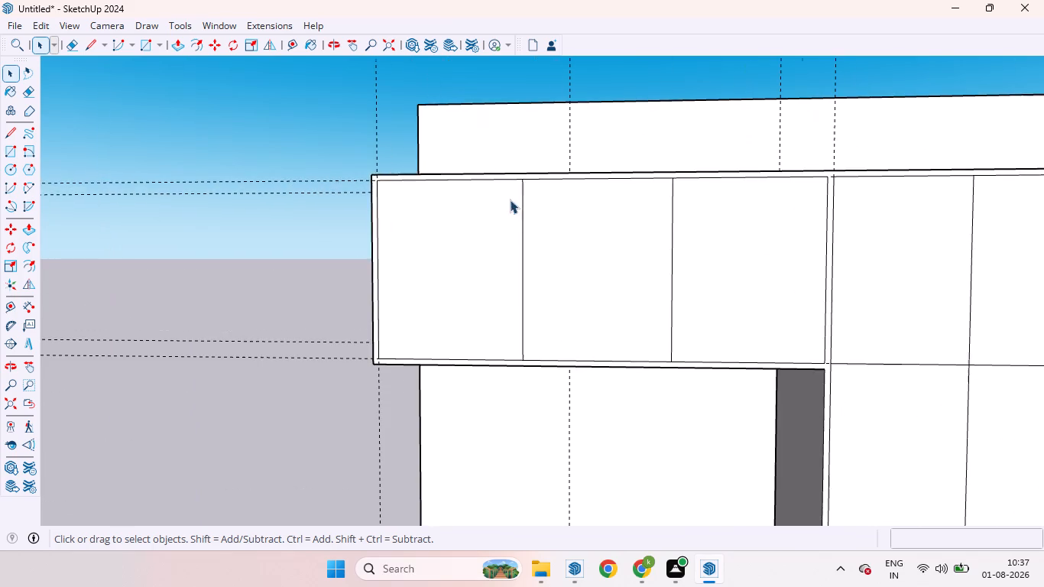
middle_click_drag(523, 215, 578, 281)
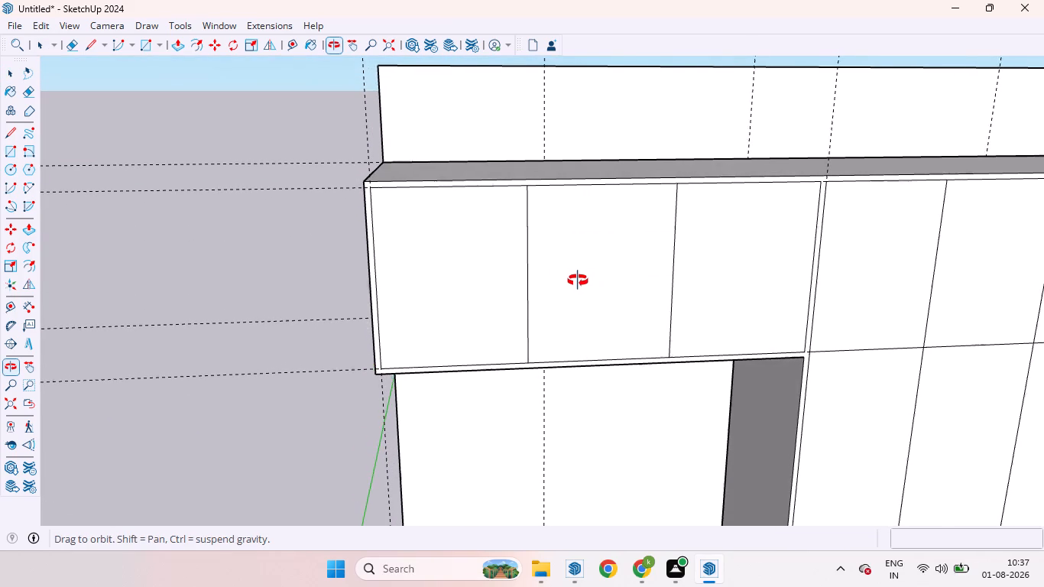
middle_click_drag(578, 281, 573, 281)
scroll(481, 216, "up", 5)
scroll(556, 201, "up", 3)
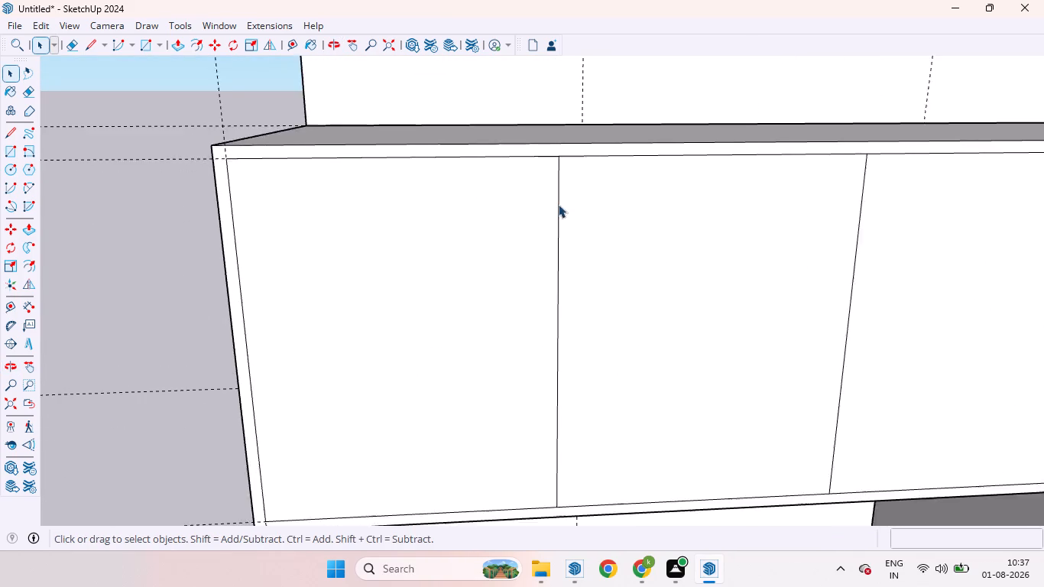
scroll(559, 212, "down", 3)
scroll(555, 193, "up", 3)
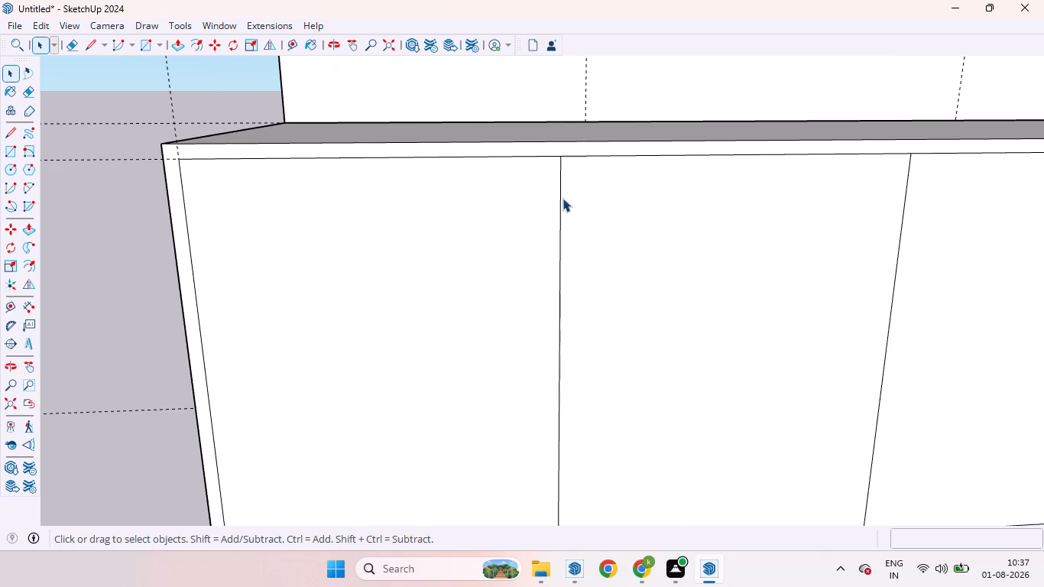
scroll(564, 198, "down", 5)
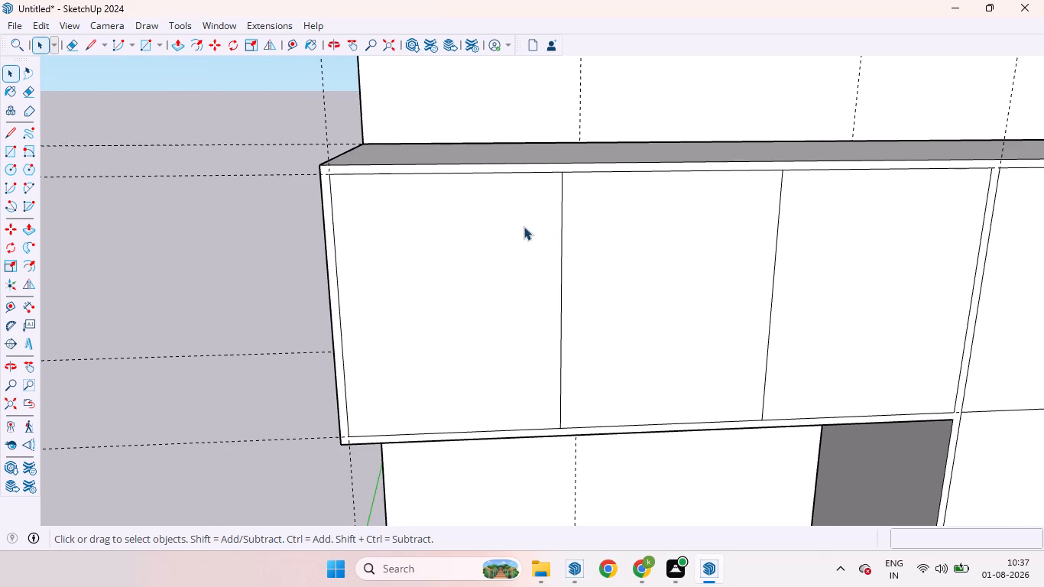
scroll(536, 234, "down", 2)
middle_click_drag(409, 205, 568, 250)
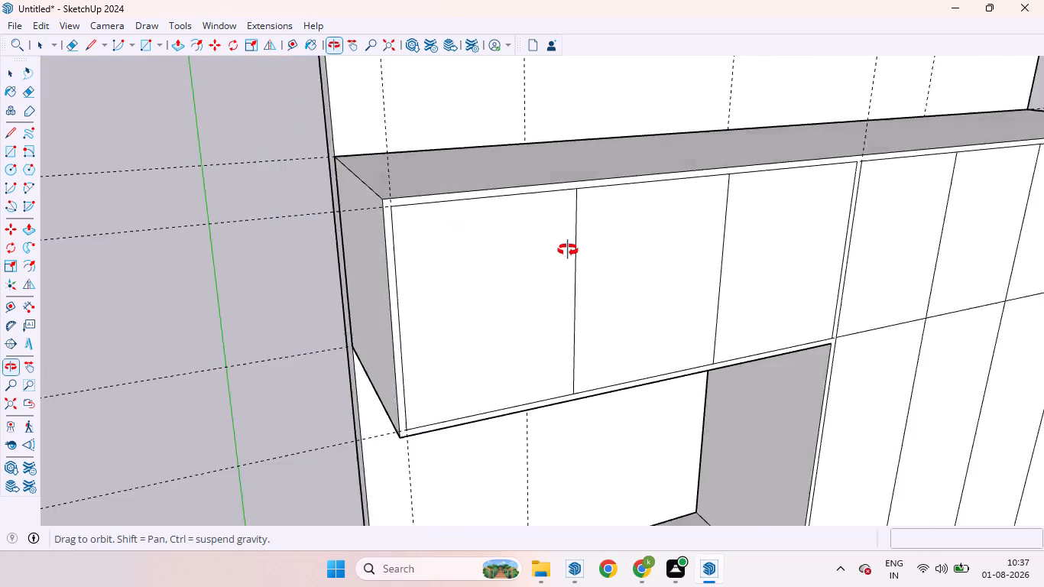
middle_click_drag(568, 250, 605, 262)
scroll(465, 238, "up", 9)
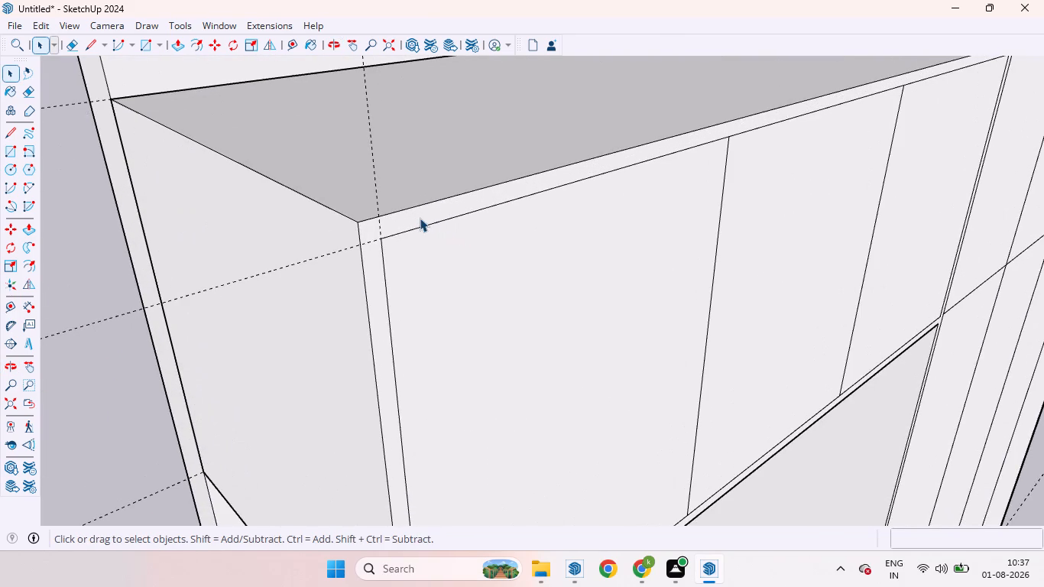
left_click(420, 218)
key("p")
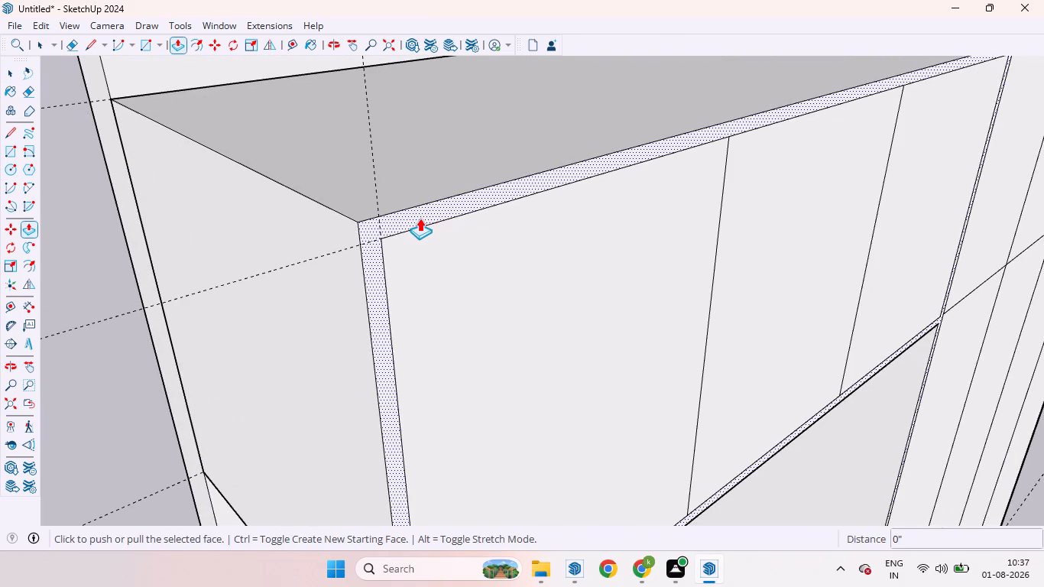
left_click_drag(413, 215, 424, 217)
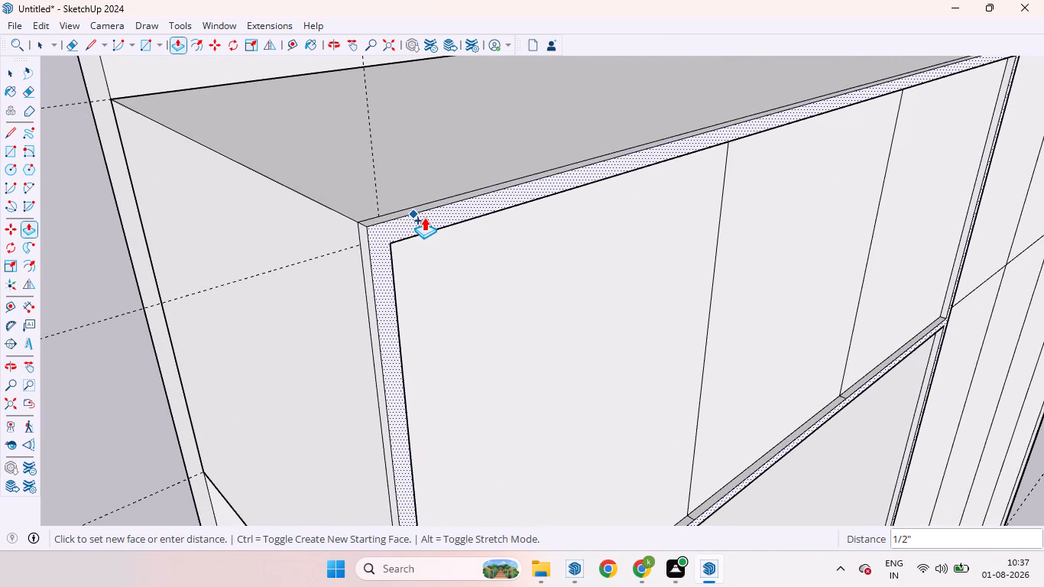
left_click_drag(424, 217, 425, 217)
type("18mm")
key("Return")
key("space")
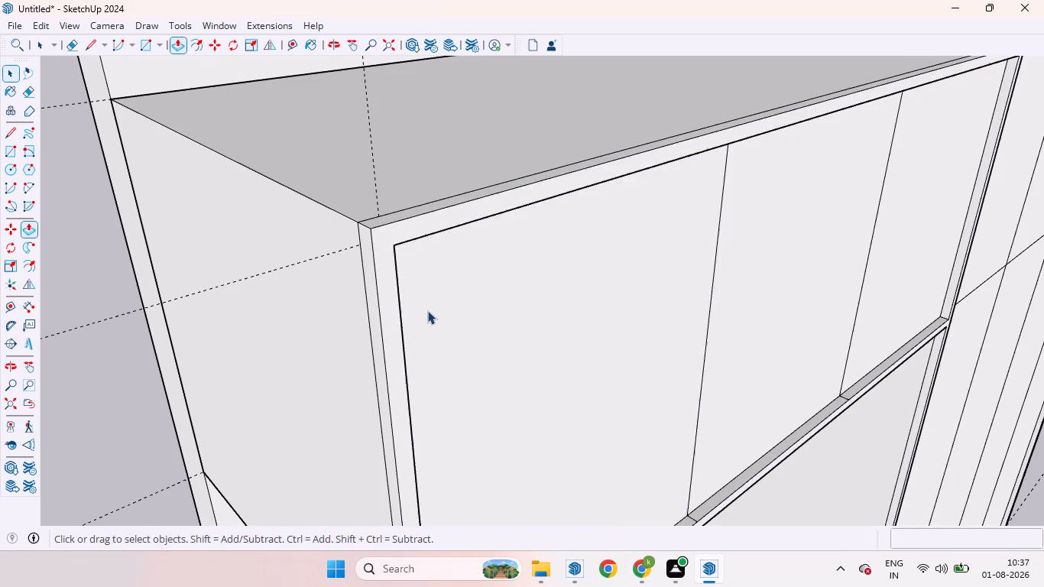
Copy the upper cabinet's first door division line 3 mm sideways toward the middle door.
scroll(427, 310, "down", 8)
scroll(435, 261, "up", 1)
scroll(436, 261, "down", 5)
scroll(457, 255, "up", 1)
scroll(457, 255, "down", 3)
left_click(953, 428)
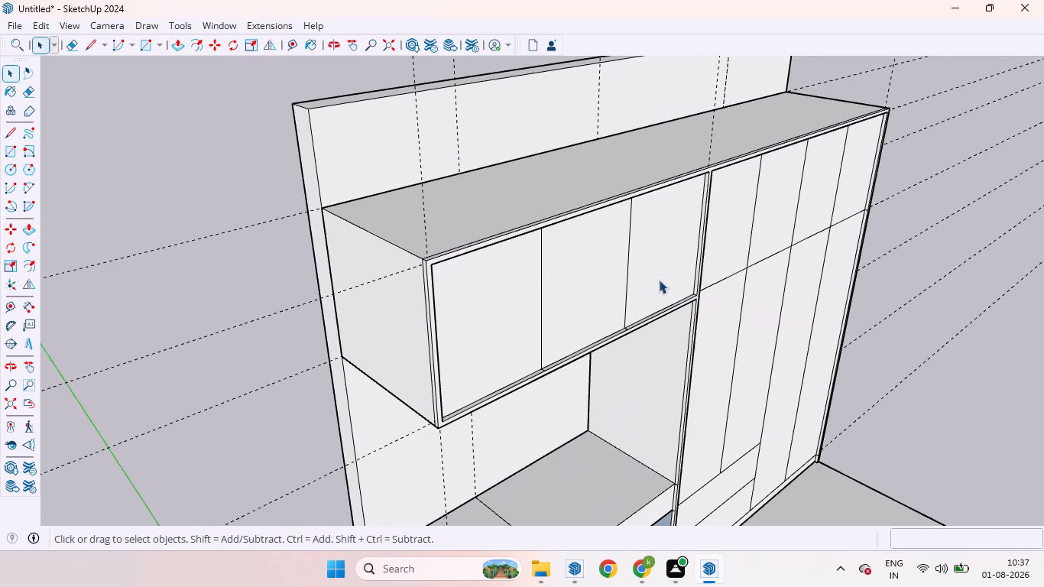
scroll(704, 236, "up", 4)
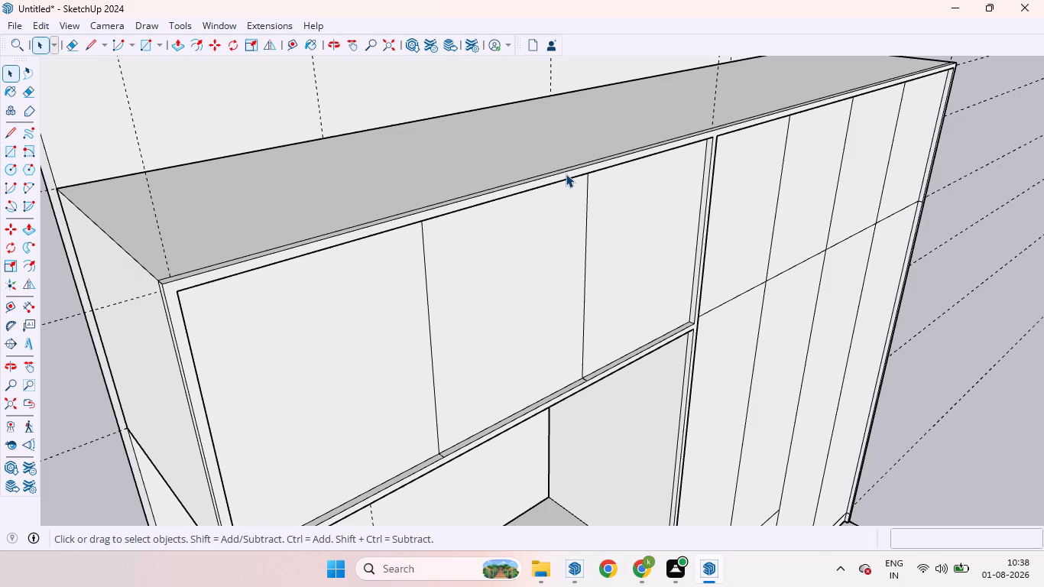
scroll(566, 174, "down", 9)
middle_click_drag(638, 254, 471, 174)
scroll(453, 192, "up", 3)
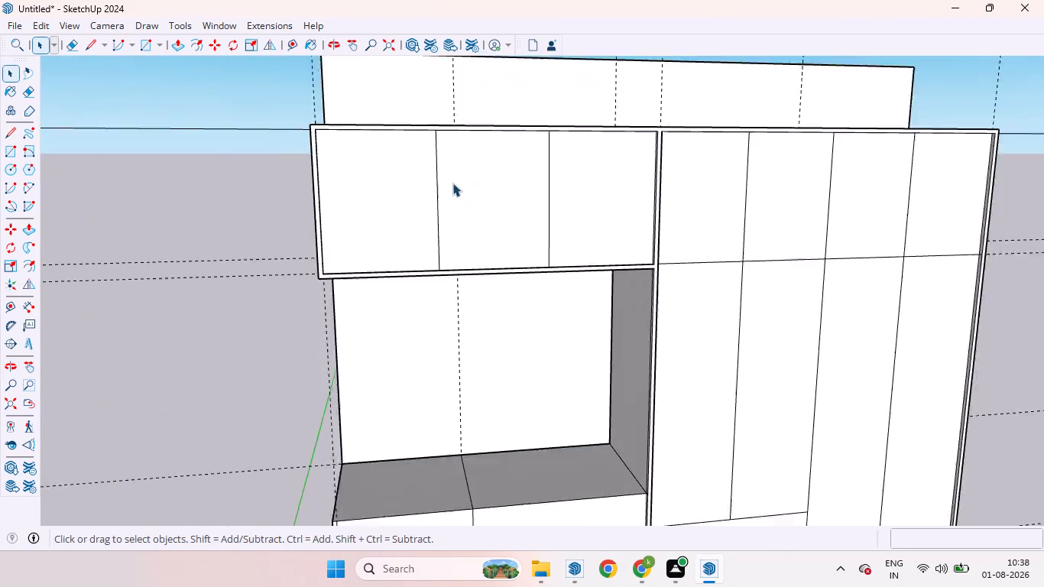
scroll(452, 183, "up", 13)
left_click(423, 196)
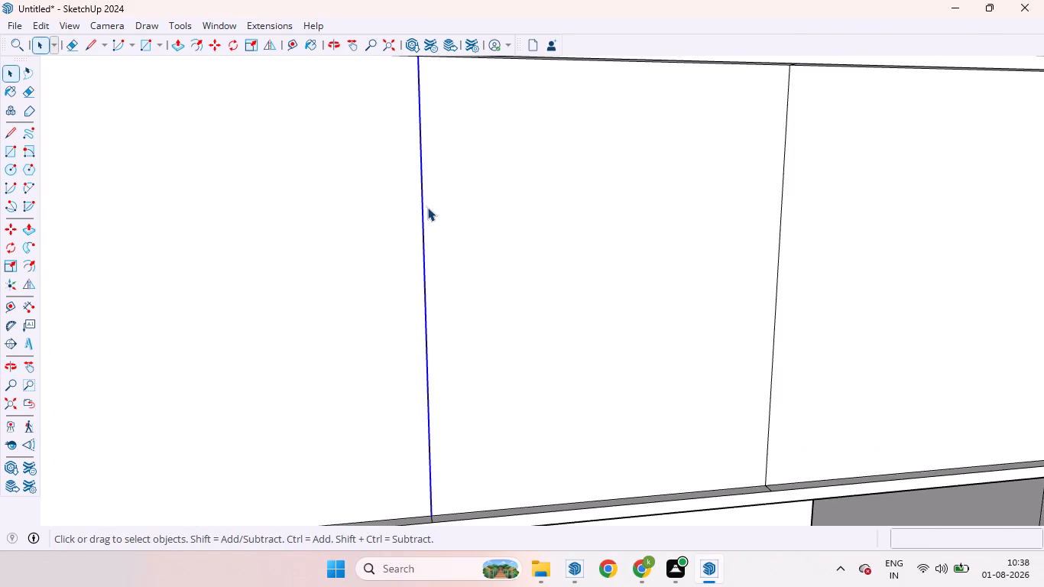
key("m")
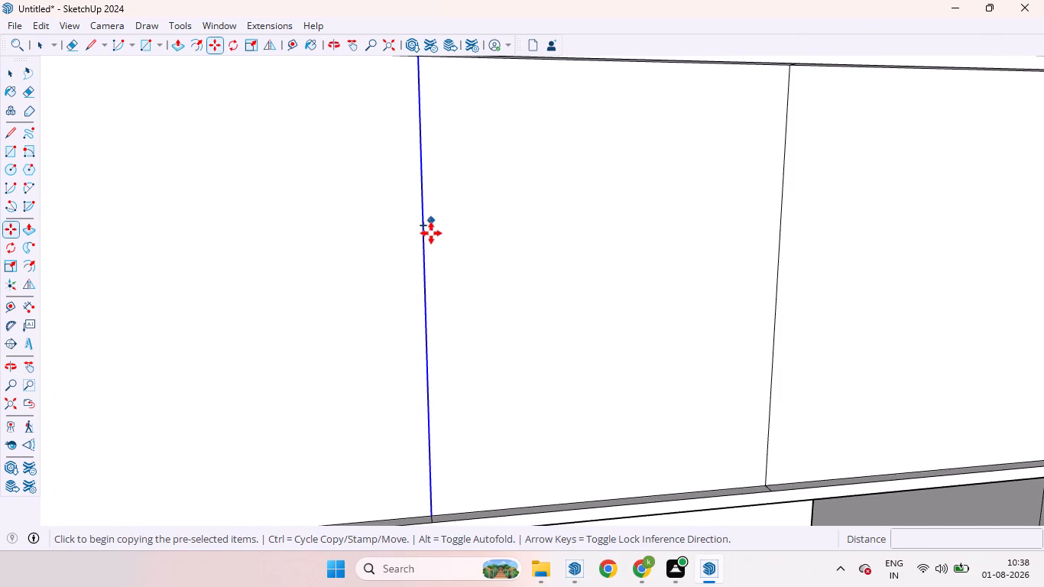
left_click(425, 241)
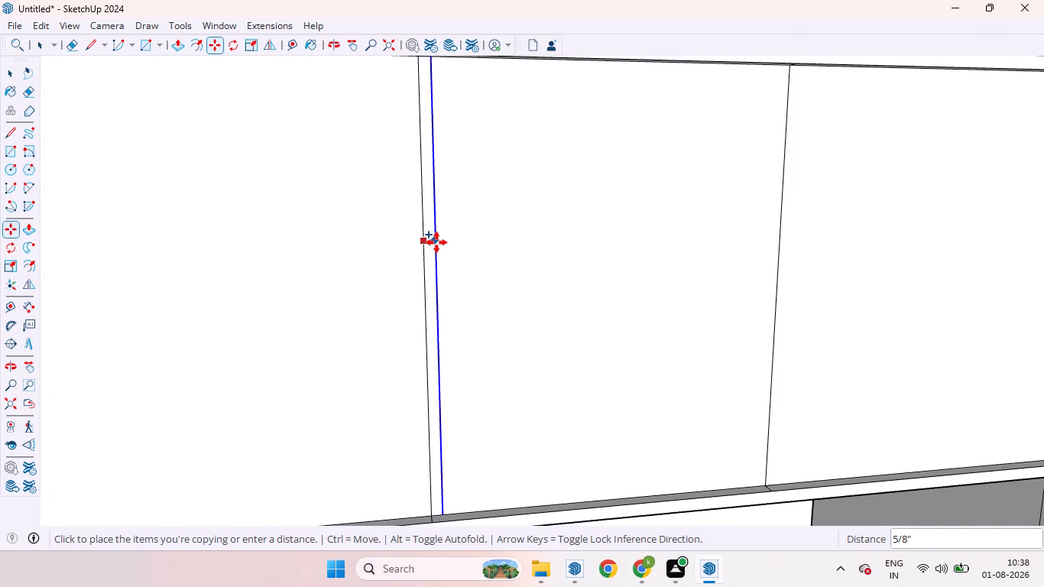
key("3")
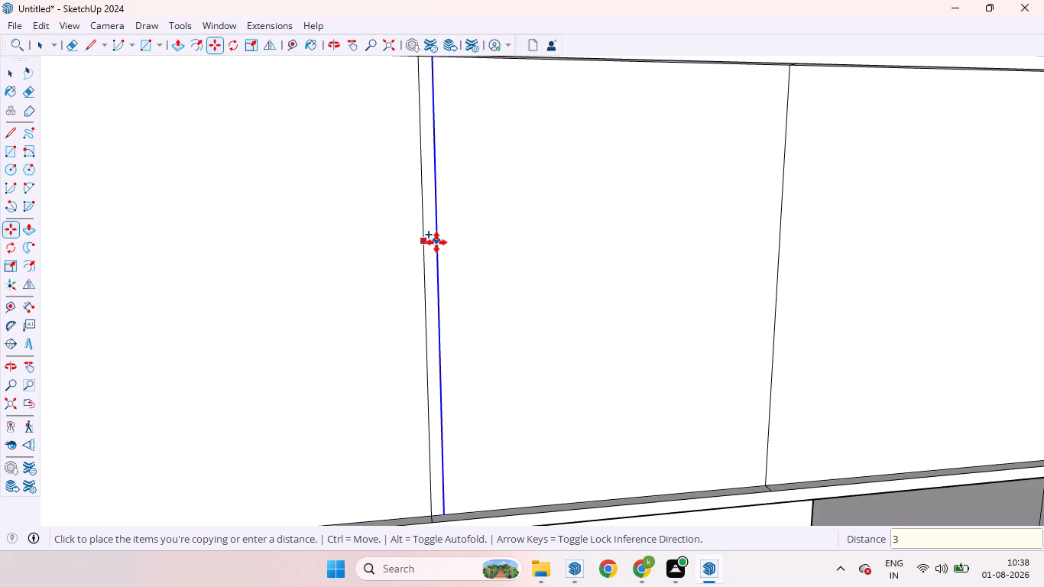
type("mm")
key("Return")
Copy the new offset line back 6 mm to the opposite side of the first door division line.
scroll(421, 232, "up", 2)
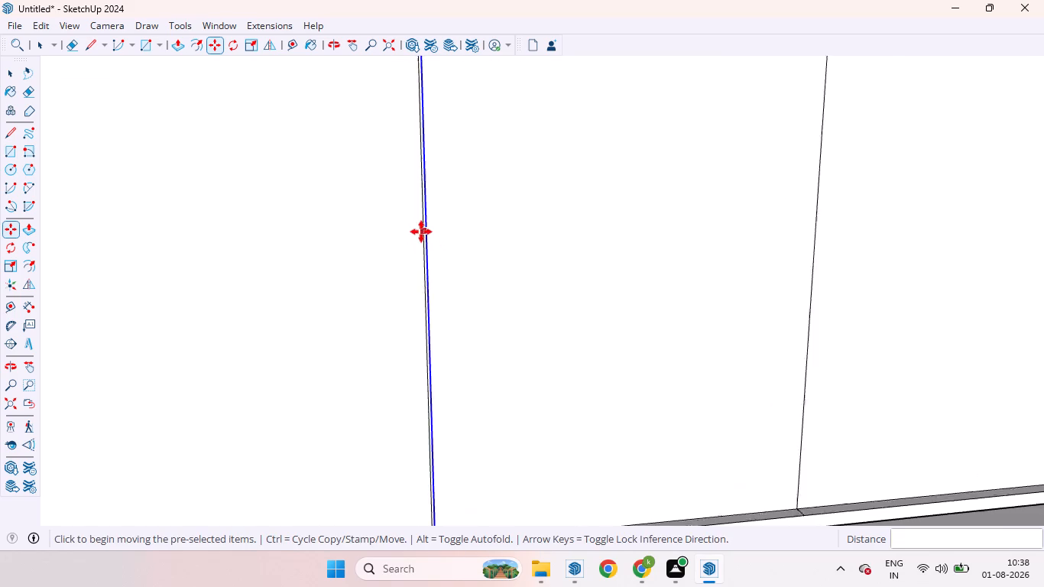
scroll(421, 232, "up", 3)
scroll(430, 226, "down", 5)
scroll(441, 233, "up", 1)
scroll(445, 236, "down", 8)
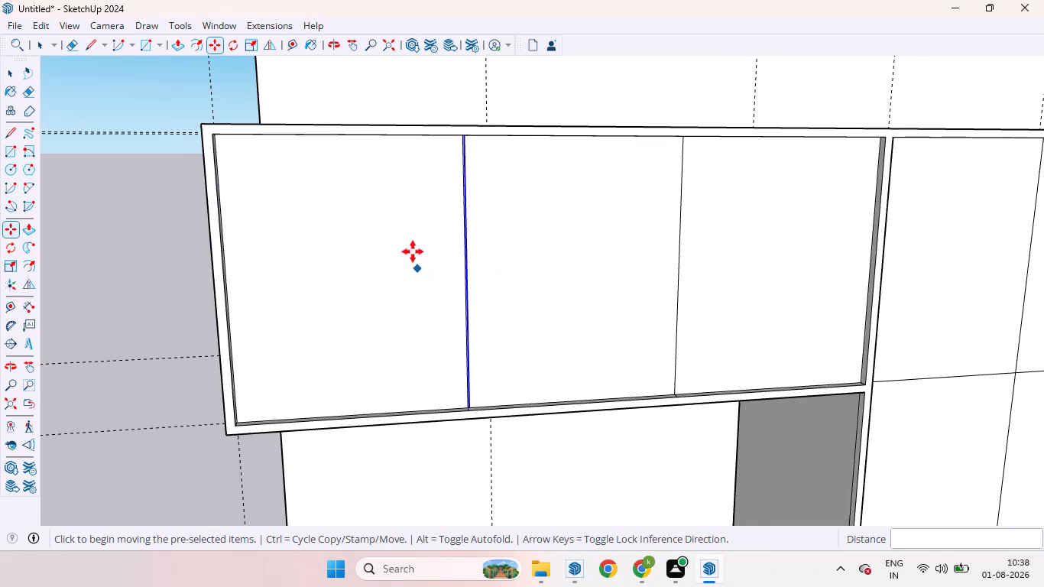
scroll(448, 190, "up", 16)
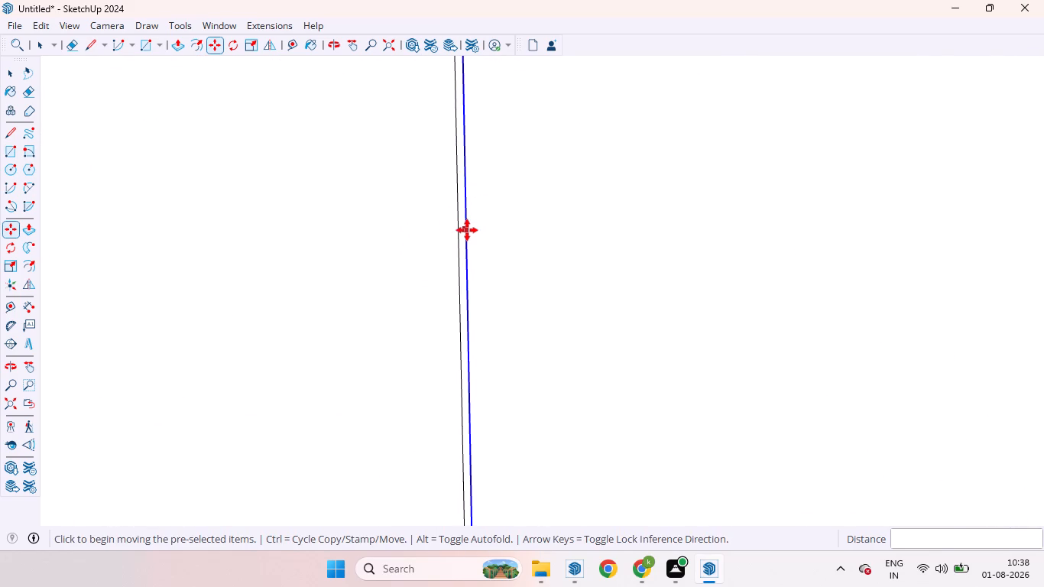
left_click(467, 231)
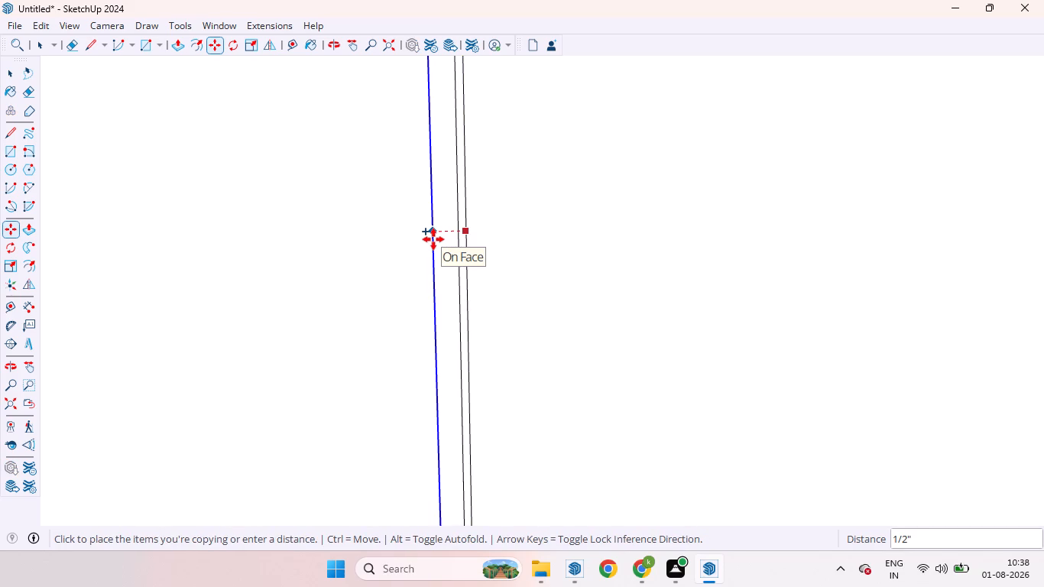
type("6mm")
key("Return")
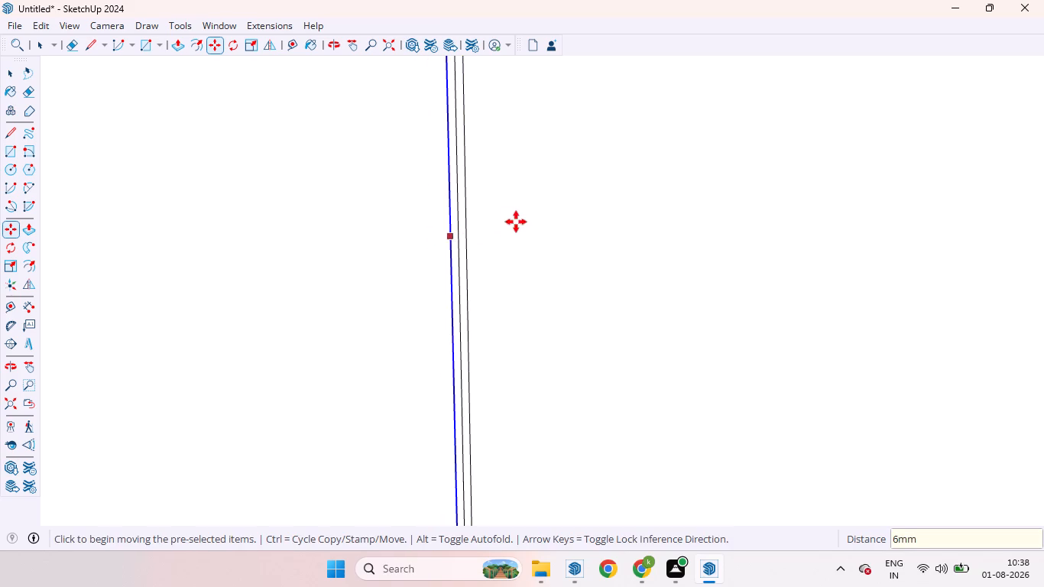
scroll(522, 234, "down", 20)
scroll(522, 234, "down", 7)
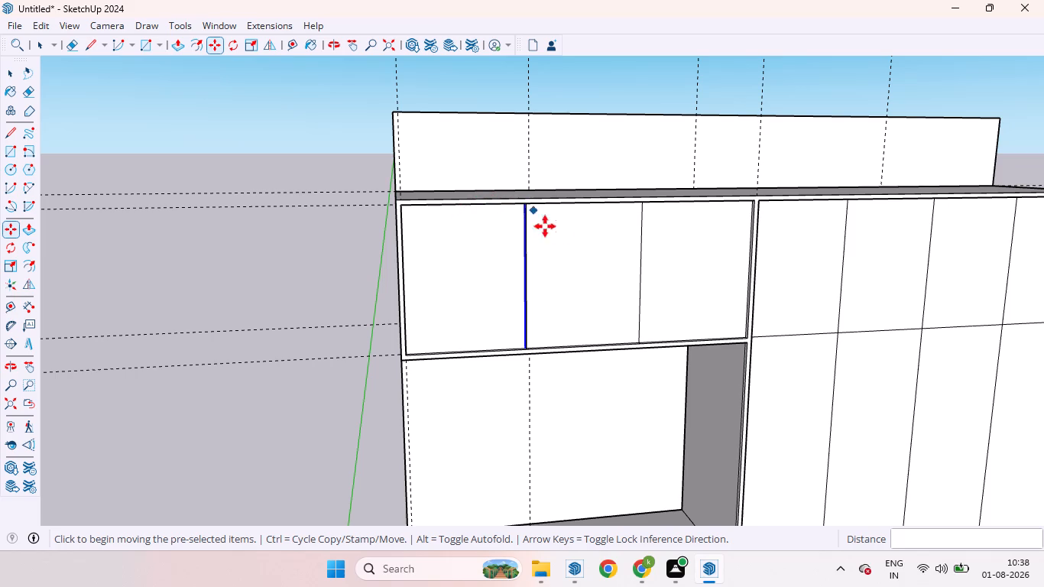
key("space")
left_click(361, 233)
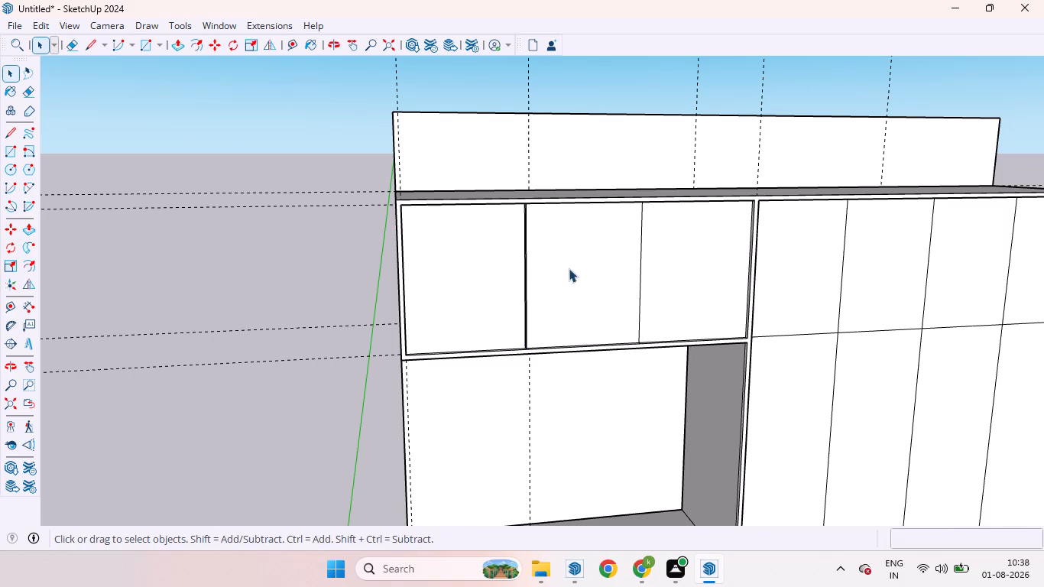
Delete the original division line between the two offset lines of the upper cabinet's first door gap.
scroll(533, 258, "up", 14)
scroll(533, 185, "down", 11)
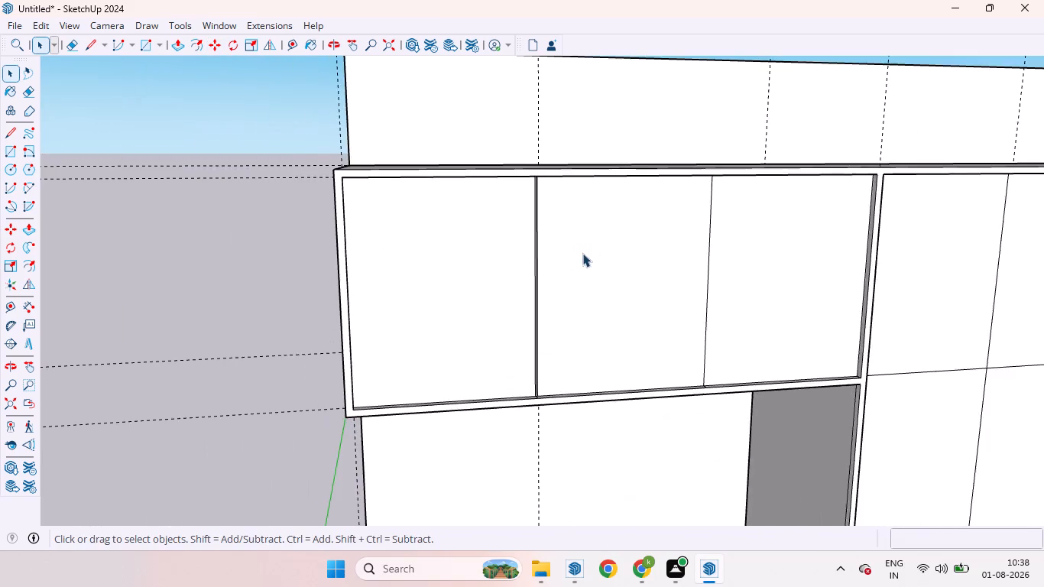
middle_click_drag(584, 258, 517, 222)
scroll(538, 229, "down", 7)
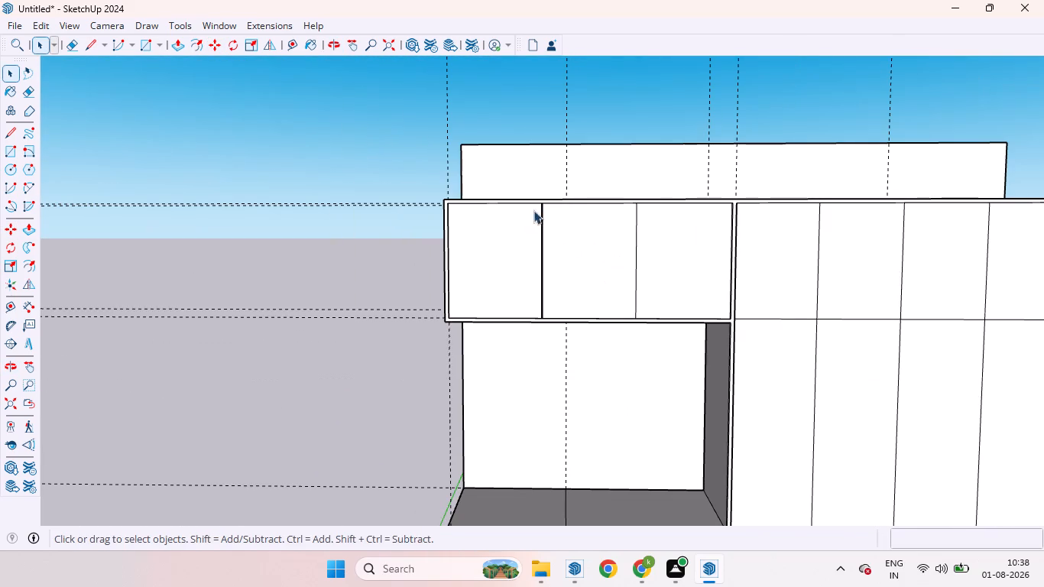
scroll(534, 218, "up", 15)
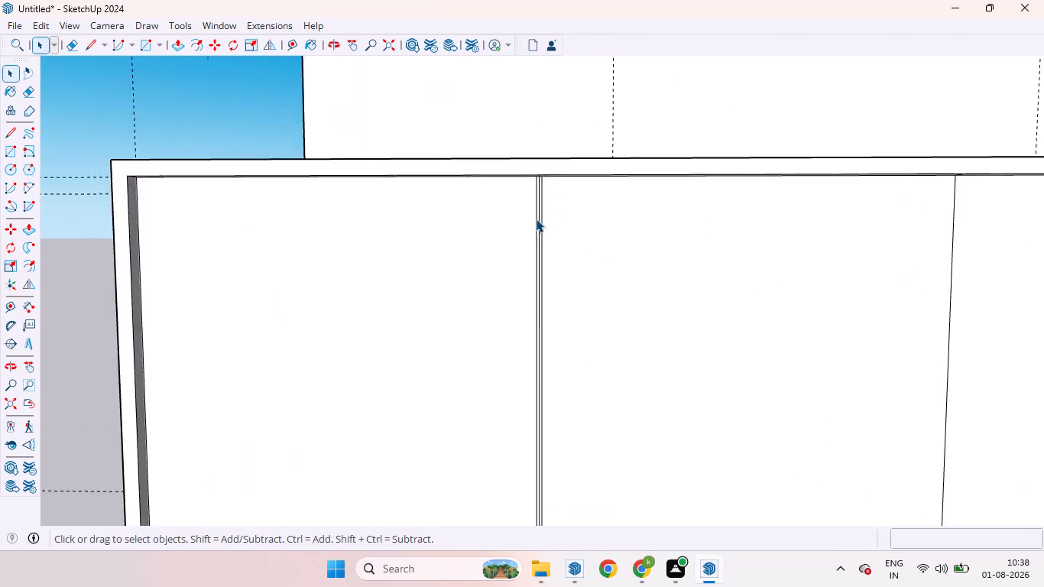
scroll(536, 219, "up", 6)
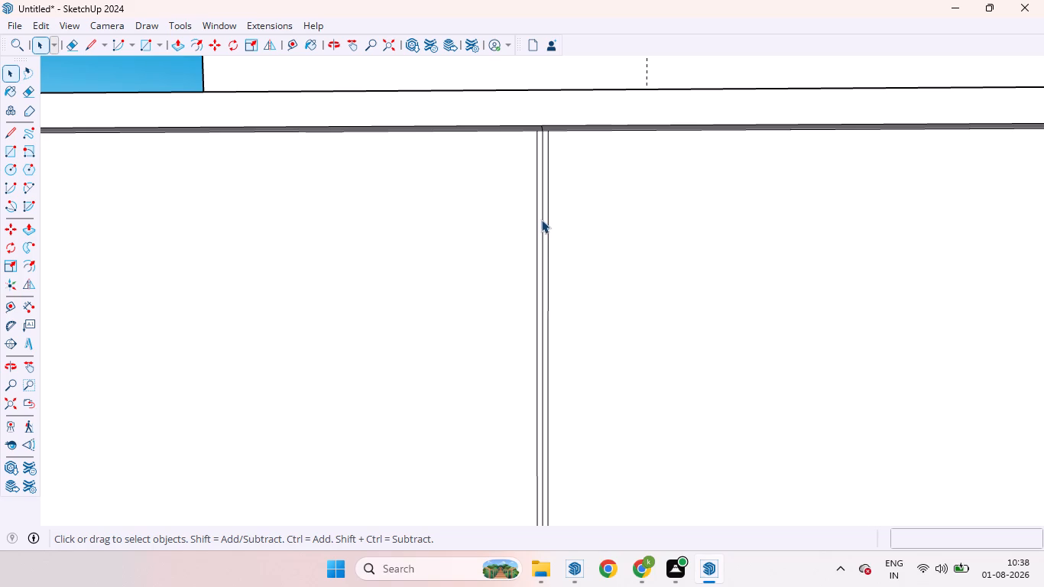
left_click(542, 221)
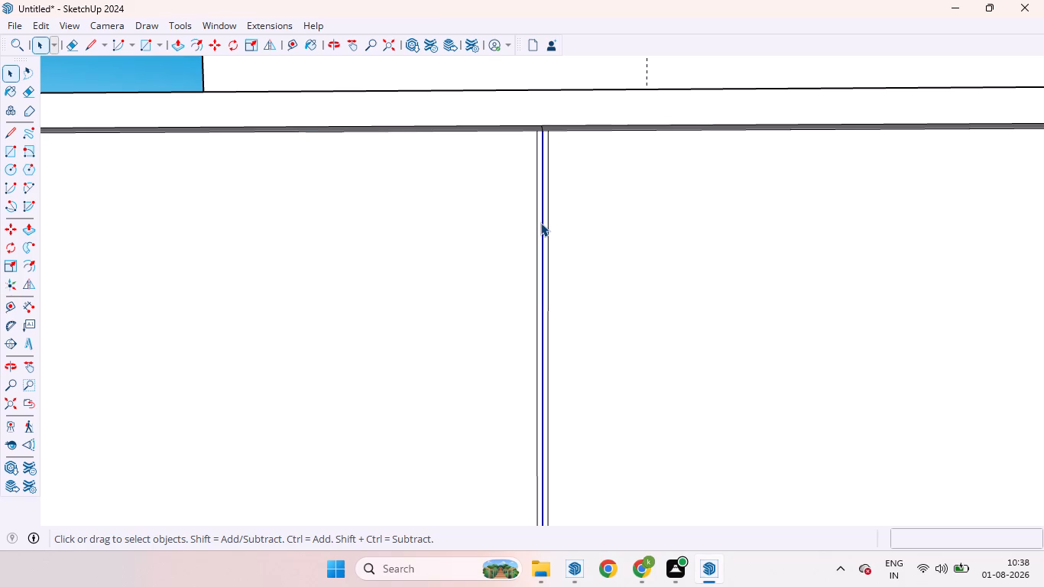
key("Delete")
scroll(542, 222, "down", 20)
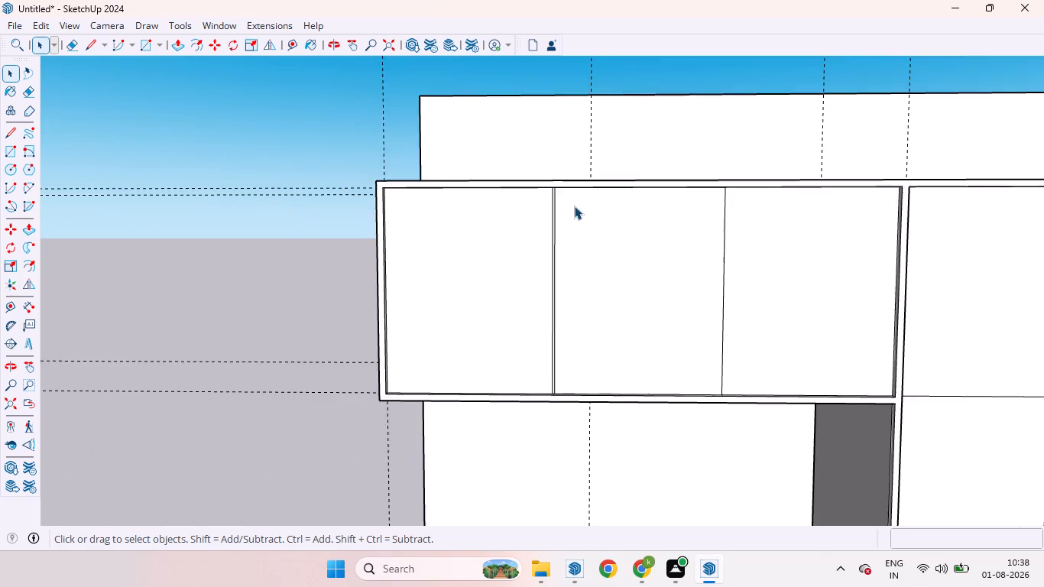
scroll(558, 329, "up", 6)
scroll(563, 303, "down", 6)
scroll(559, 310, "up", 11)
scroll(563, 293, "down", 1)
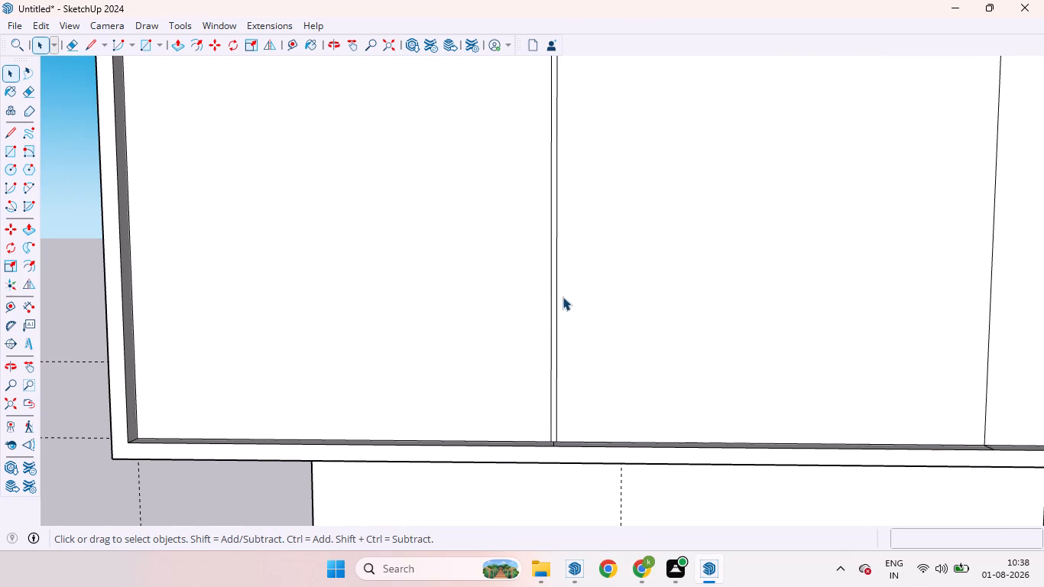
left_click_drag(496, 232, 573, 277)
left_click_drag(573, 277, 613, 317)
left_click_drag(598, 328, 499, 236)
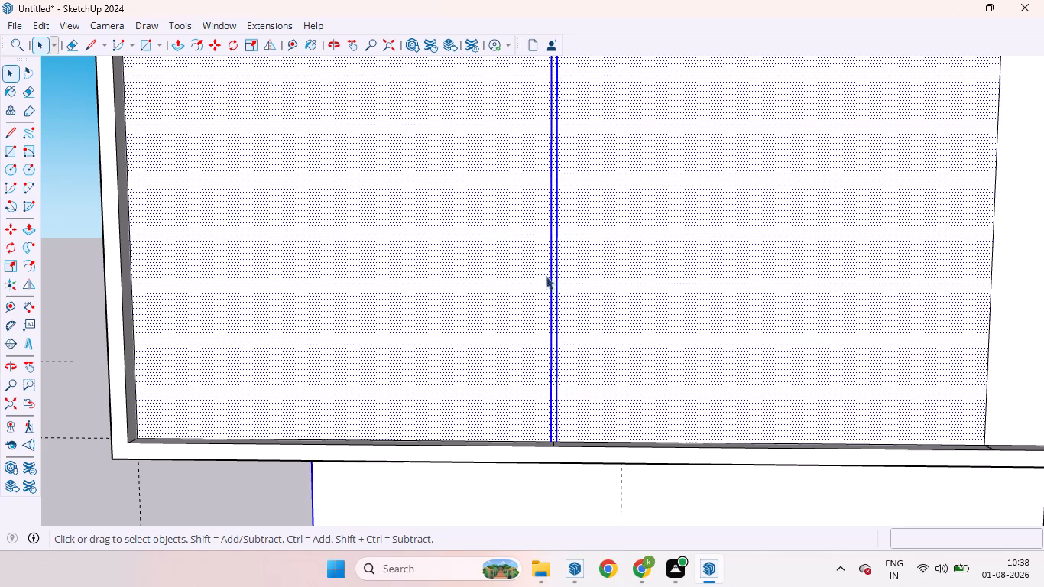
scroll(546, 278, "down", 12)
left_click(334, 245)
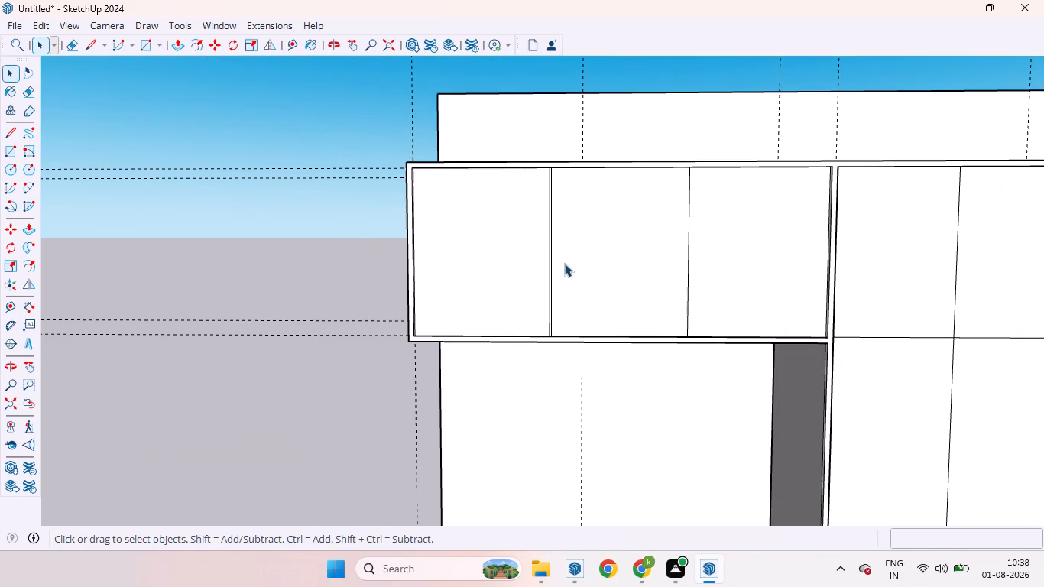
Select both offset lines of the upper cabinet's first door gap.
scroll(564, 264, "up", 11)
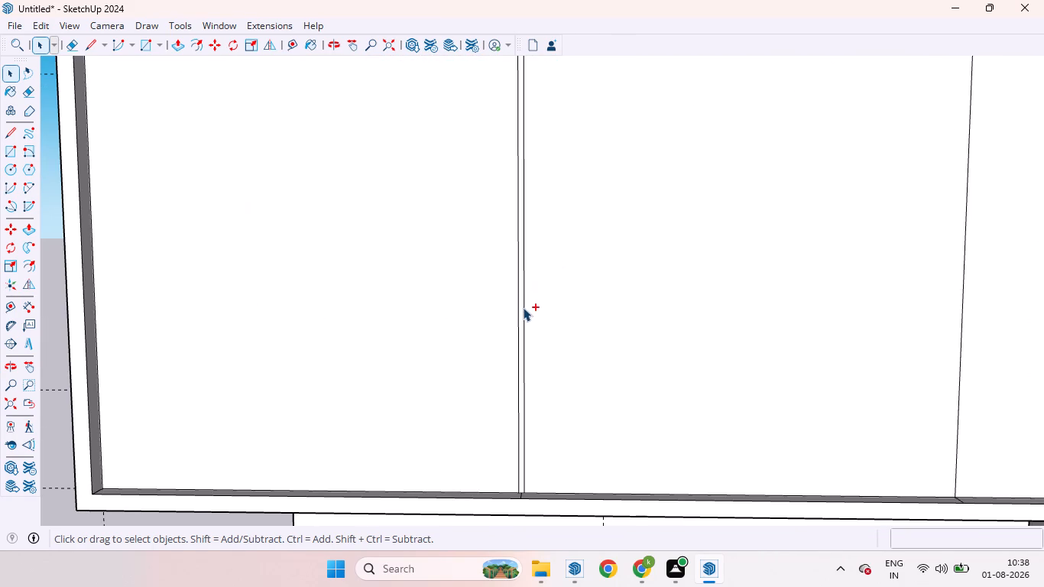
left_click(523, 307, "ctrl")
left_click(517, 316, "ctrl")
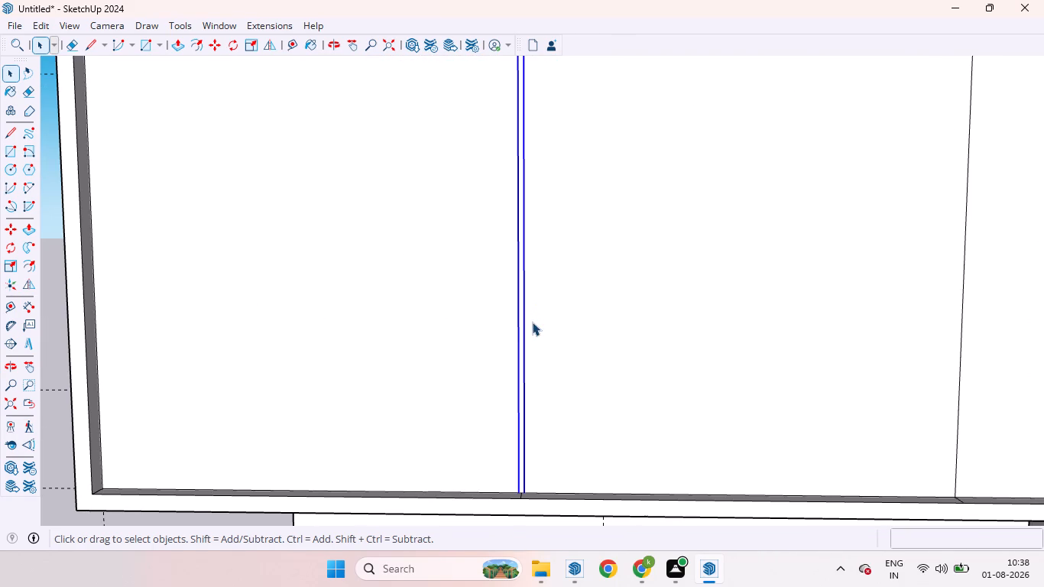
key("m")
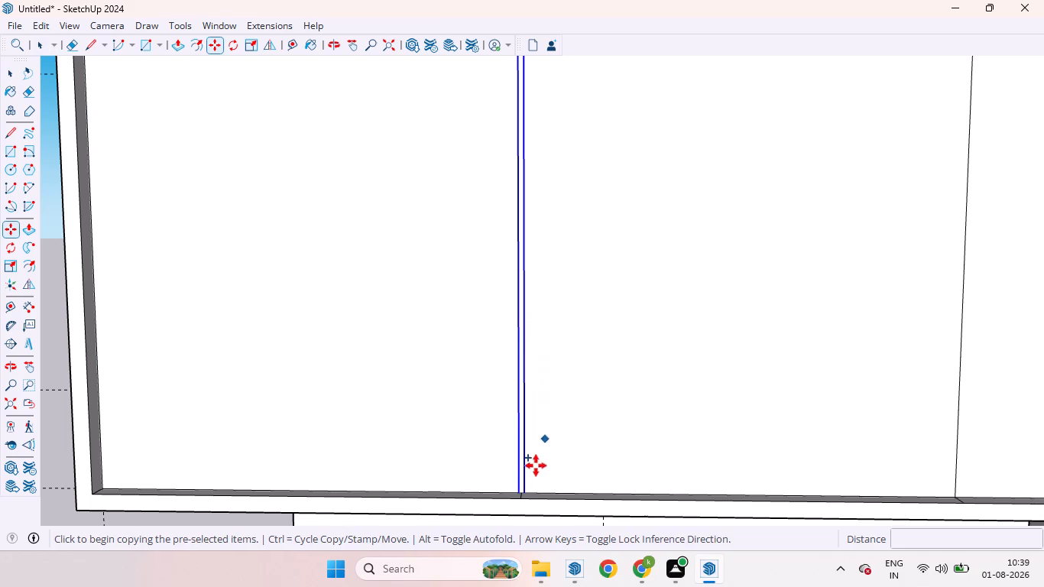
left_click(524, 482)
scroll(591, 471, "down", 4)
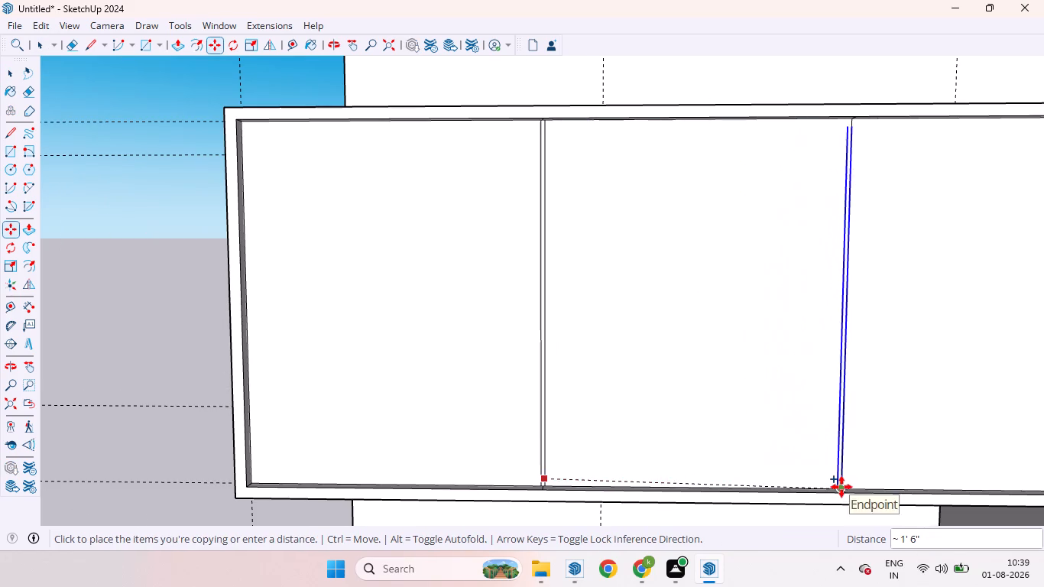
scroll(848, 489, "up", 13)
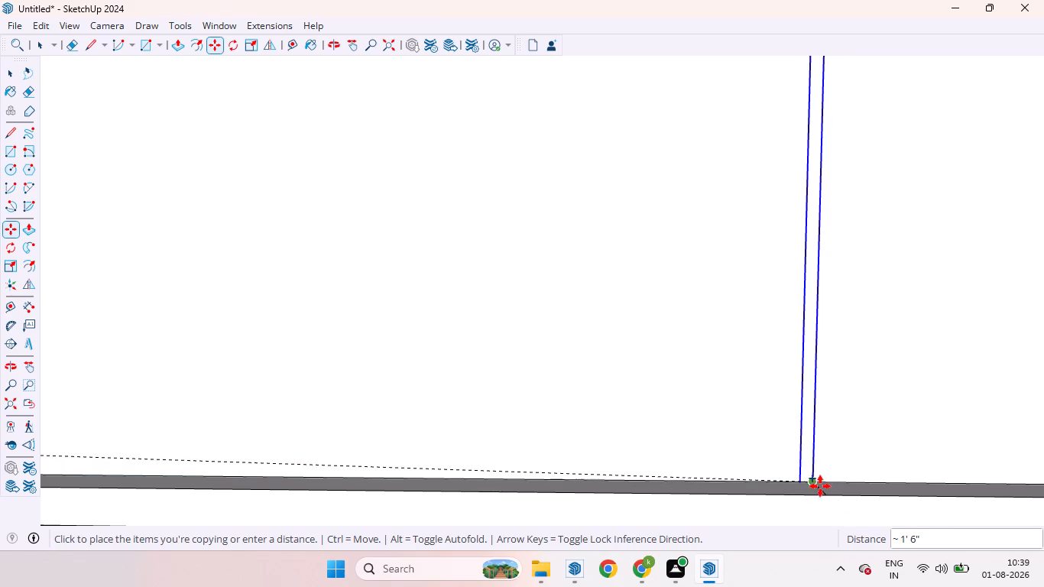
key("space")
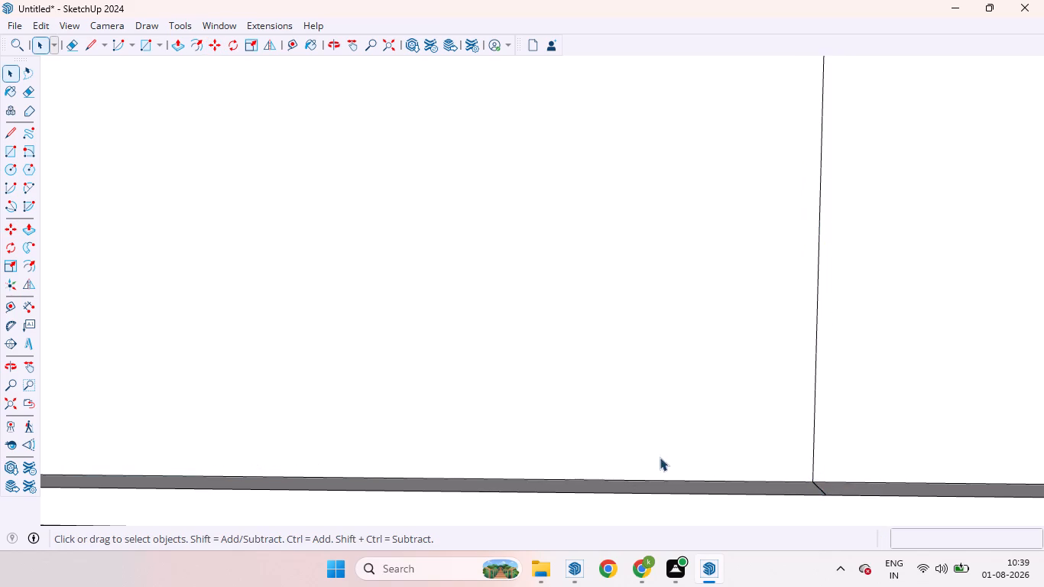
Copy the selected gap lines from the first division's centre point to the upper cabinet's second door division, centred on its line.
scroll(675, 428, "down", 13)
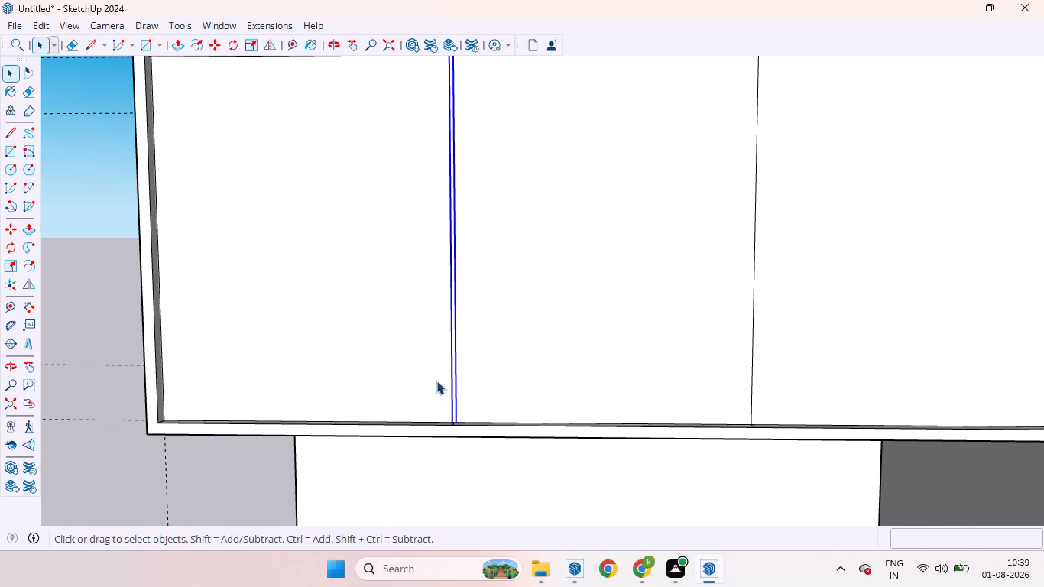
key("m")
scroll(449, 423, "up", 15)
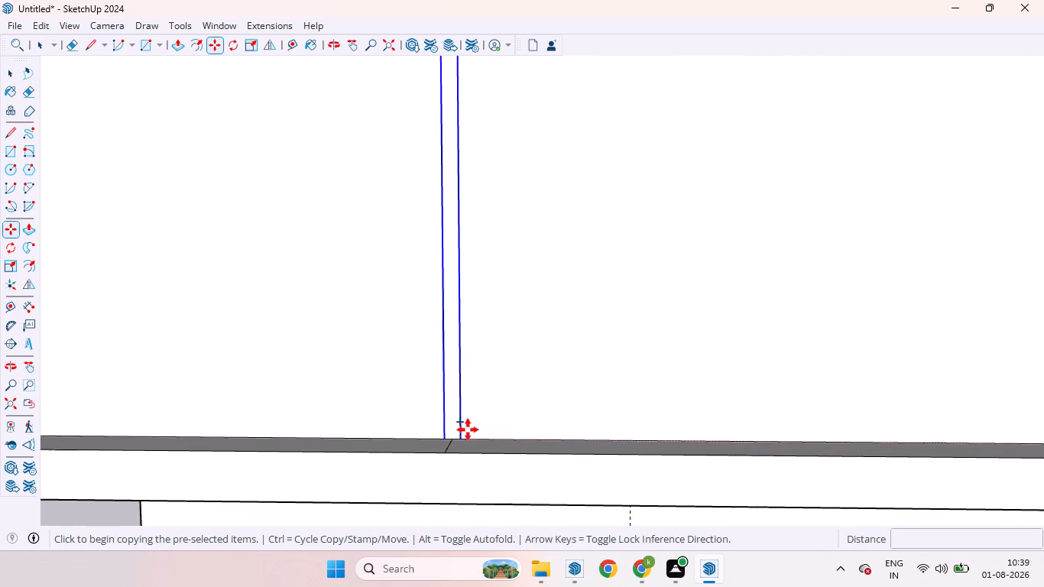
scroll(468, 430, "up", 5)
scroll(449, 433, "down", 1)
scroll(449, 433, "up", 4)
left_click(439, 447)
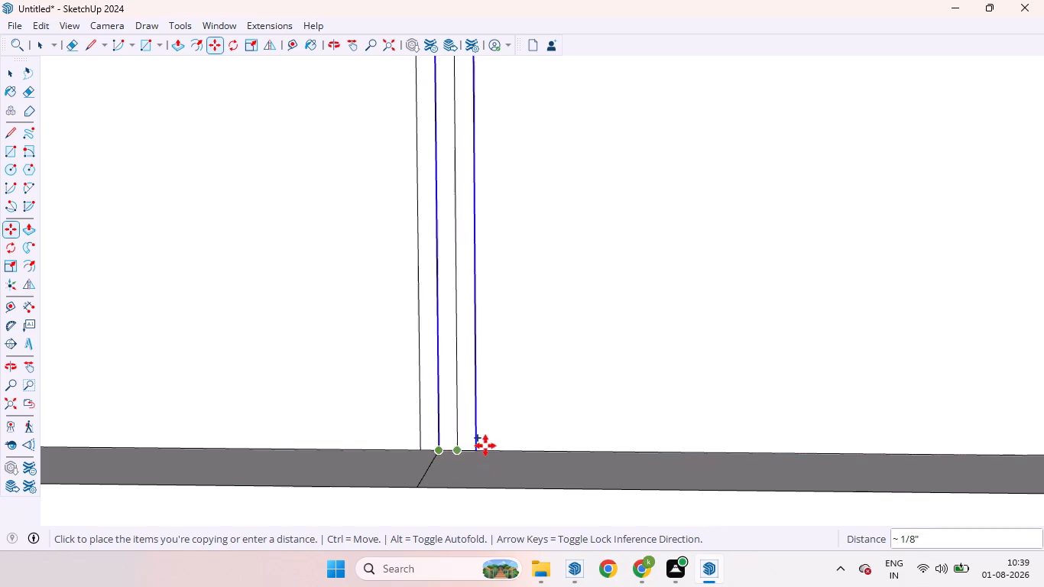
scroll(519, 443, "down", 15)
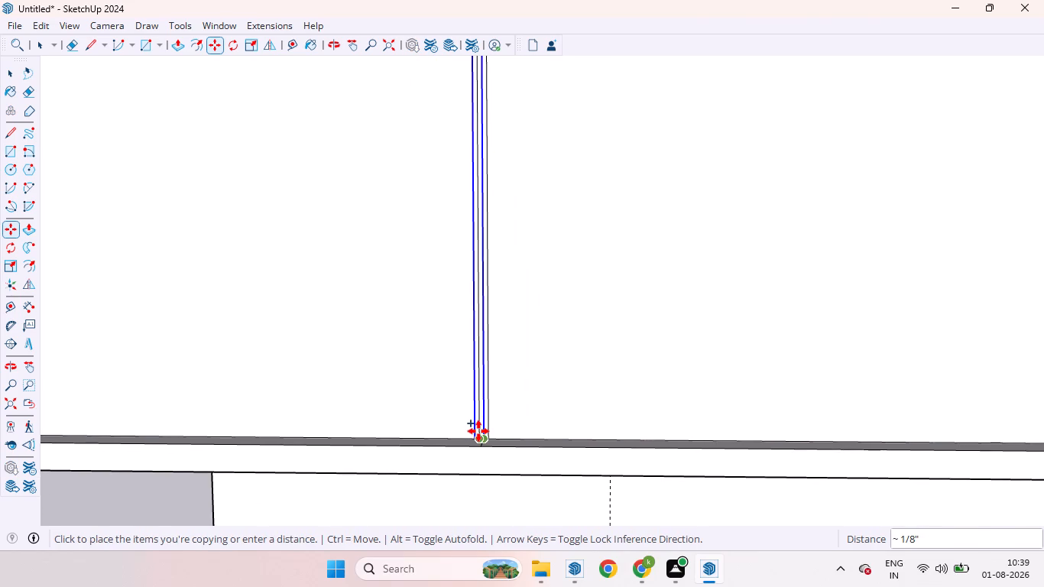
scroll(478, 431, "down", 9)
scroll(777, 430, "up", 5)
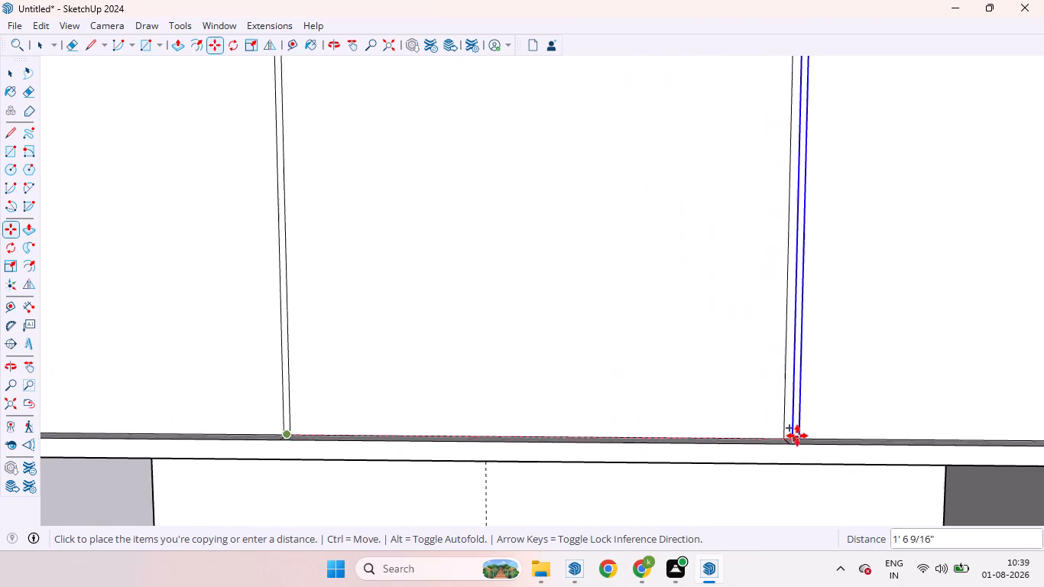
scroll(797, 436, "up", 12)
scroll(761, 433, "down", 1)
scroll(761, 432, "up", 5)
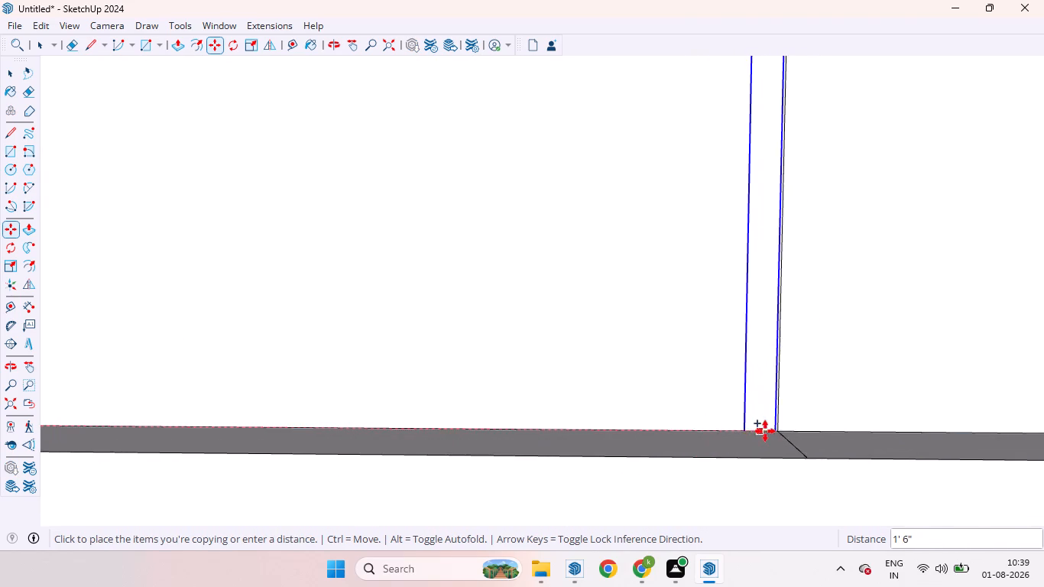
scroll(765, 431, "up", 5)
left_click(787, 431)
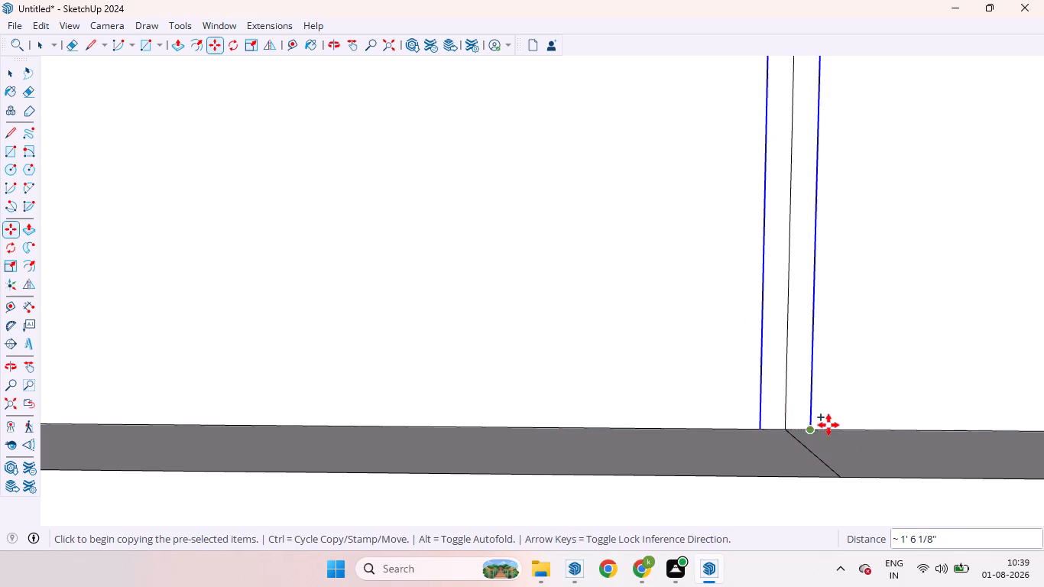
Copy the gap line pair across to the tall wardrobe's first upper door division, centred on its division line.
left_click(789, 432)
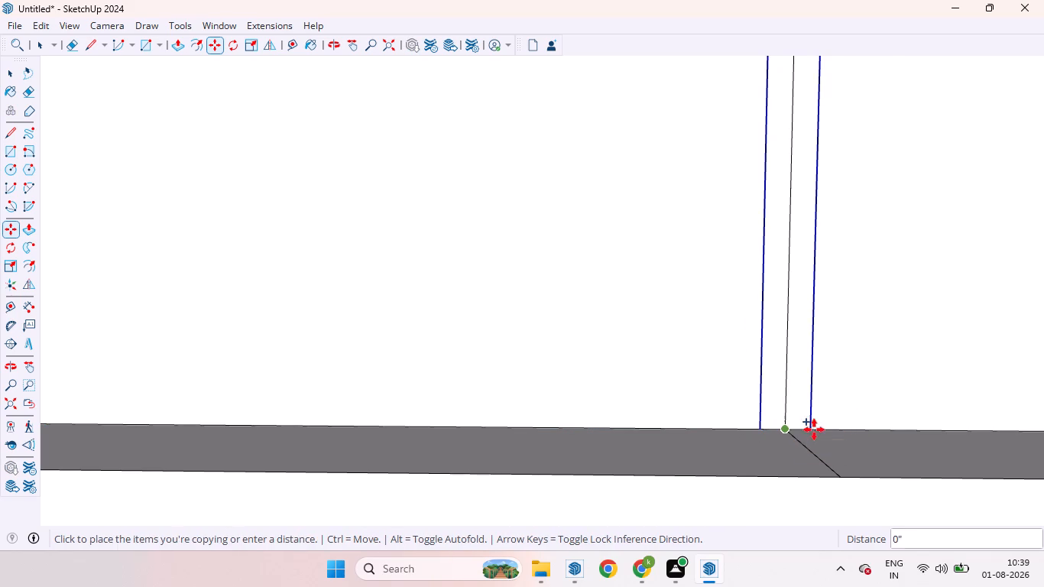
scroll(849, 429, "down", 12)
scroll(619, 417, "down", 11)
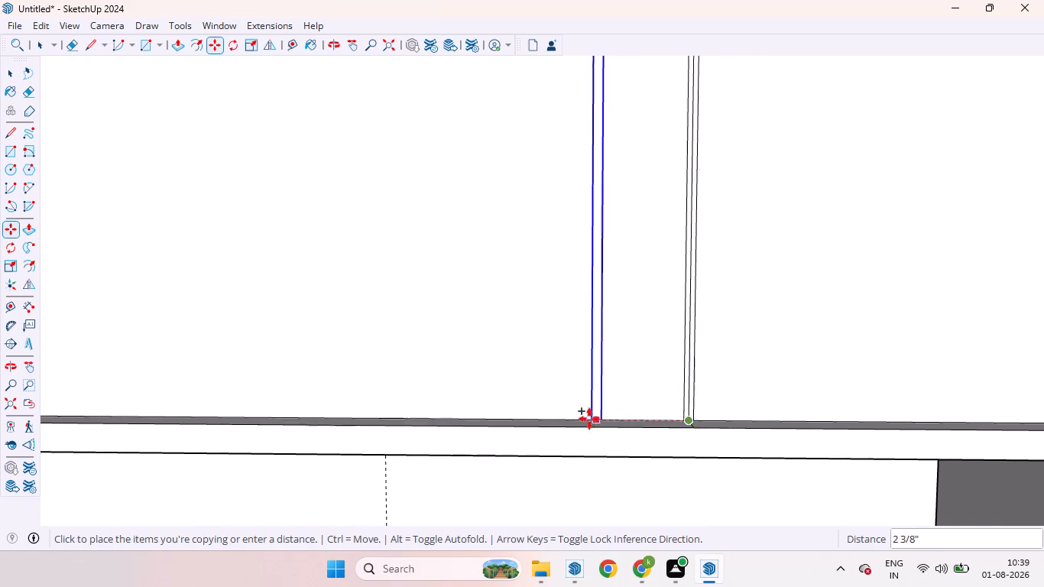
scroll(589, 419, "down", 14)
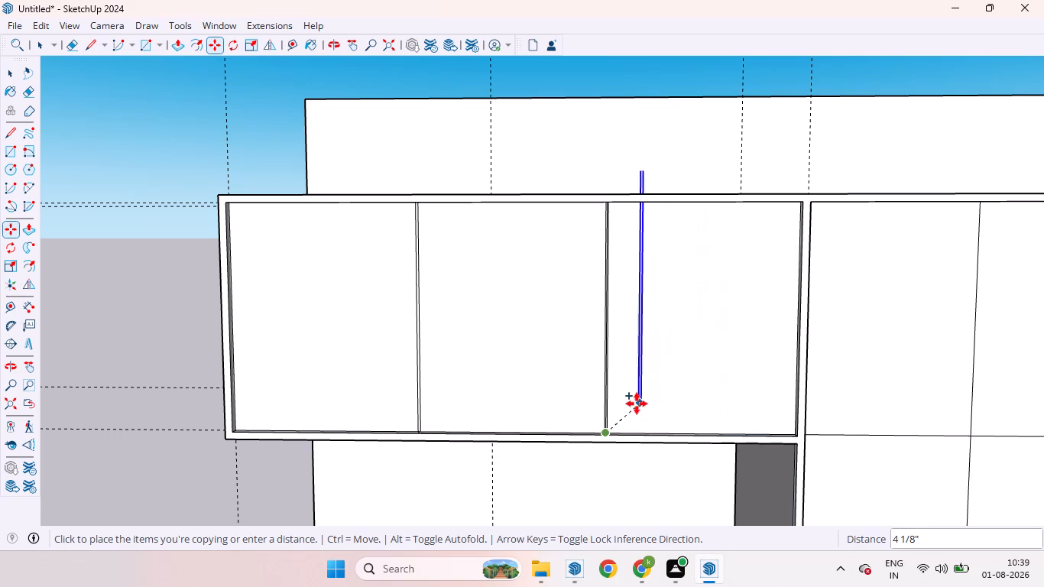
scroll(635, 417, "up", 5)
scroll(677, 425, "down", 6)
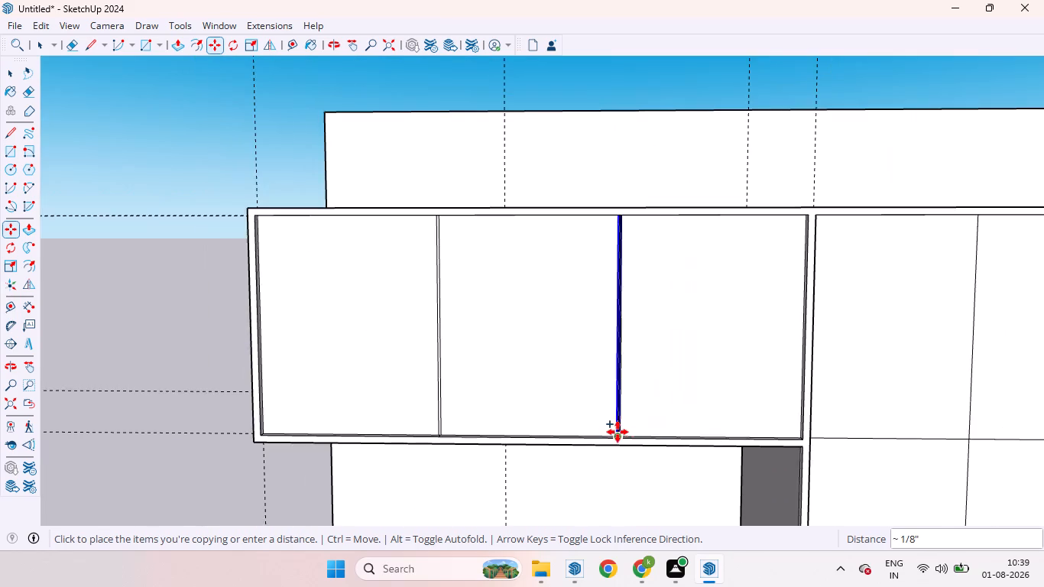
scroll(618, 432, "down", 3)
scroll(883, 436, "up", 14)
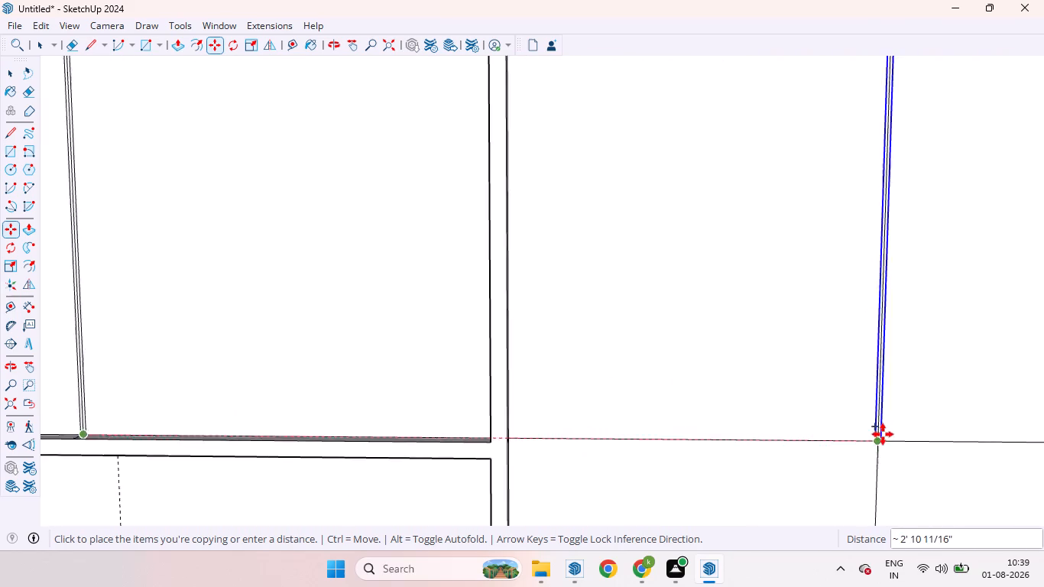
scroll(883, 434, "up", 15)
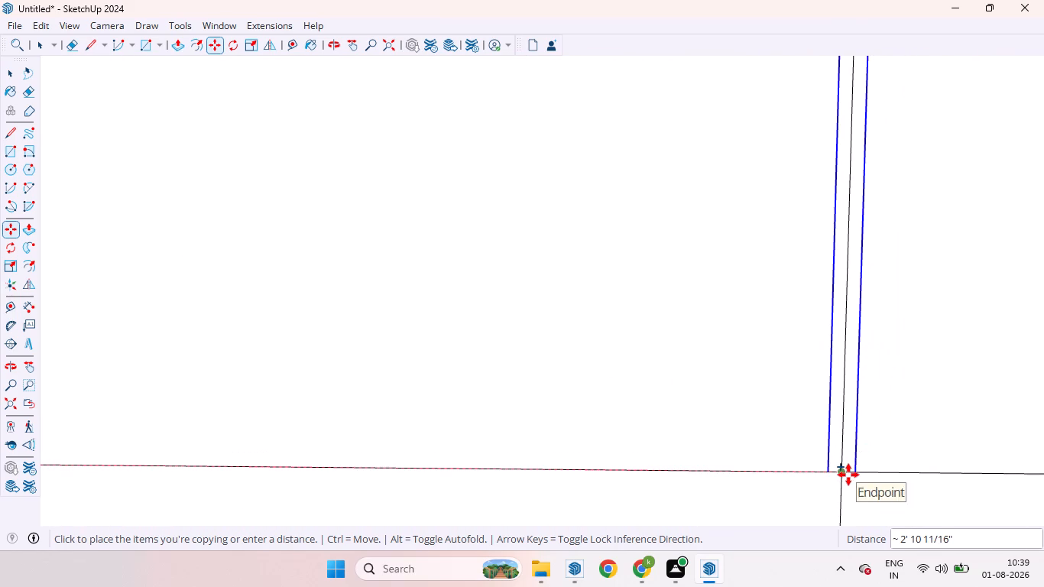
left_click(843, 475)
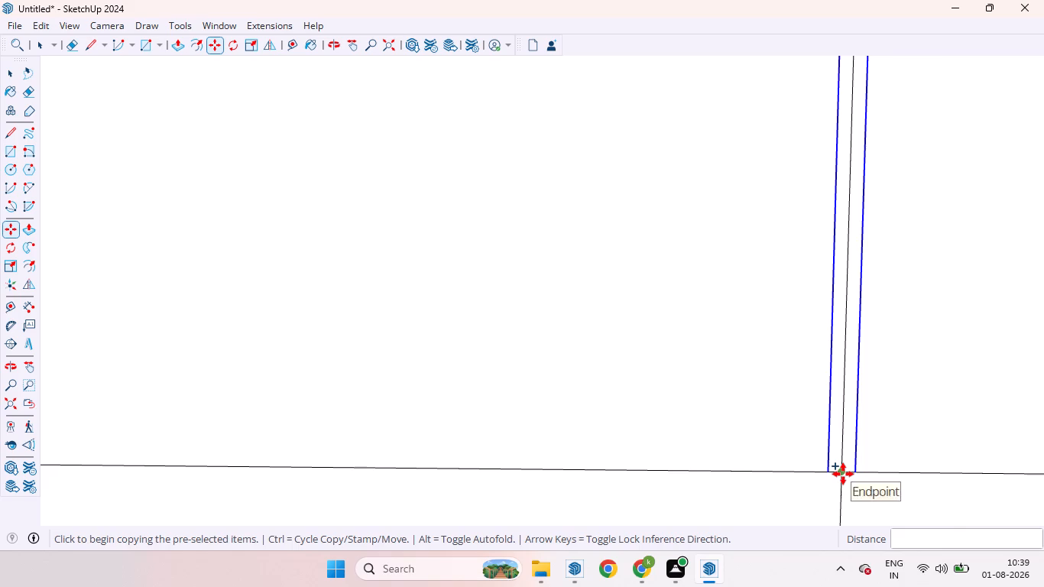
Copy the gap line pair about 1' 3 7/8" onward, centred on the tall wardrobe's second upper door division.
left_click(843, 474)
scroll(894, 462, "down", 12)
scroll(706, 479, "down", 12)
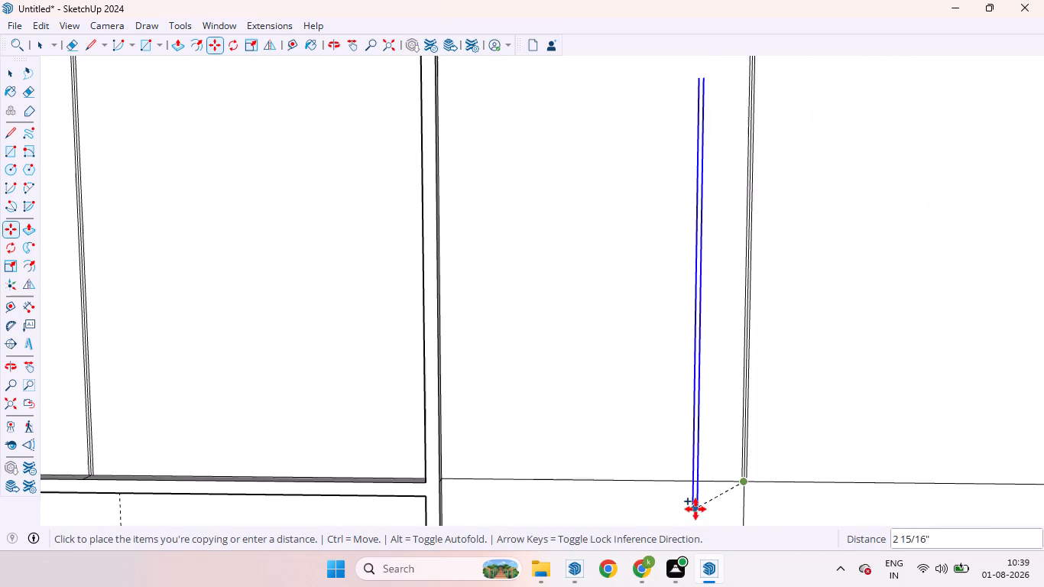
scroll(695, 508, "down", 6)
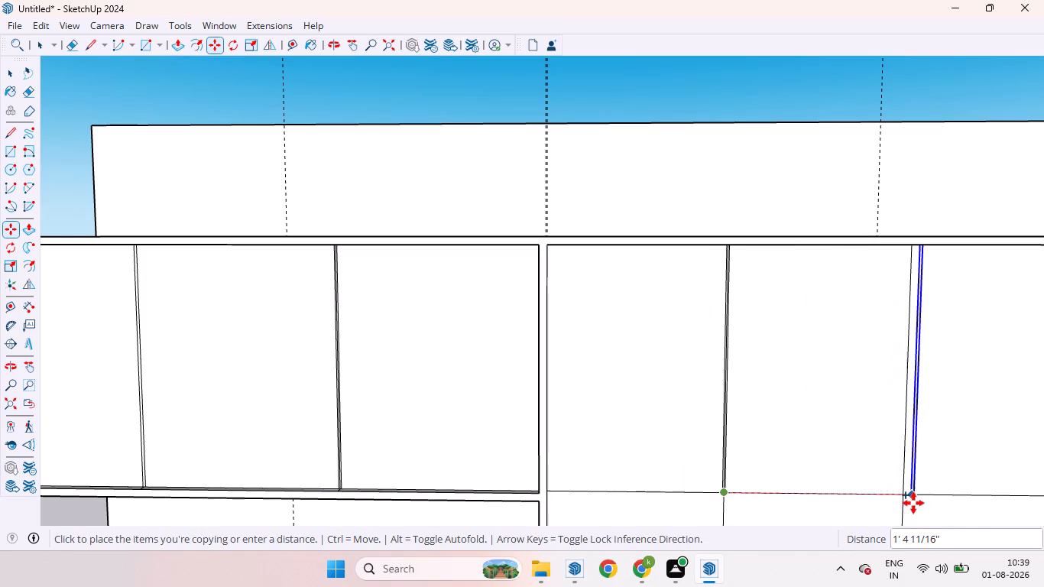
scroll(914, 503, "up", 18)
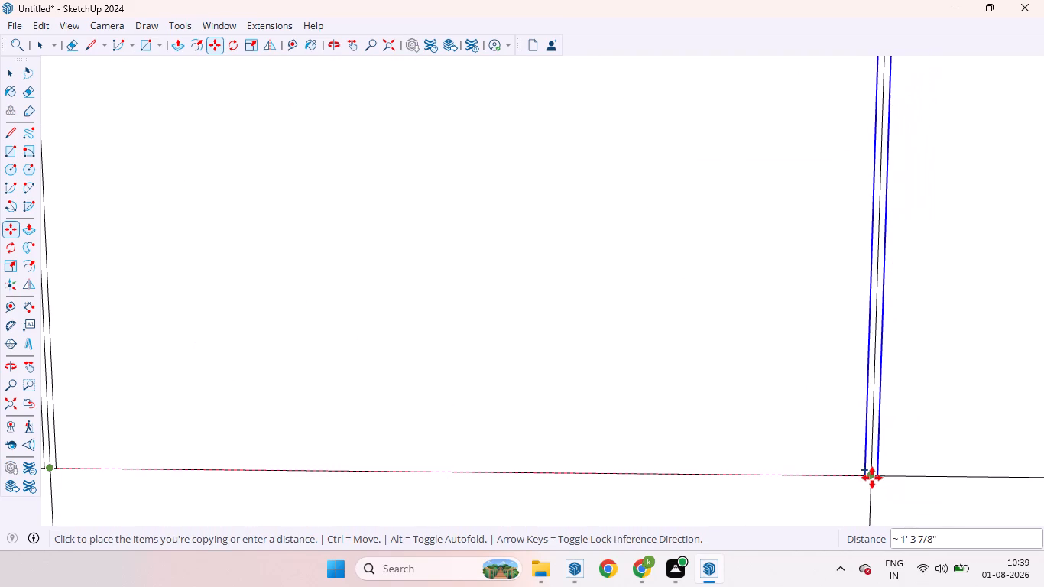
left_click(872, 478)
Copy the gap line pair about 1' 3 7/8" onward, centred on the tall wardrobe's third upper door division, and clear the selection.
scroll(792, 491, "down", 18)
scroll(754, 430, "up", 1)
scroll(754, 433, "down", 8)
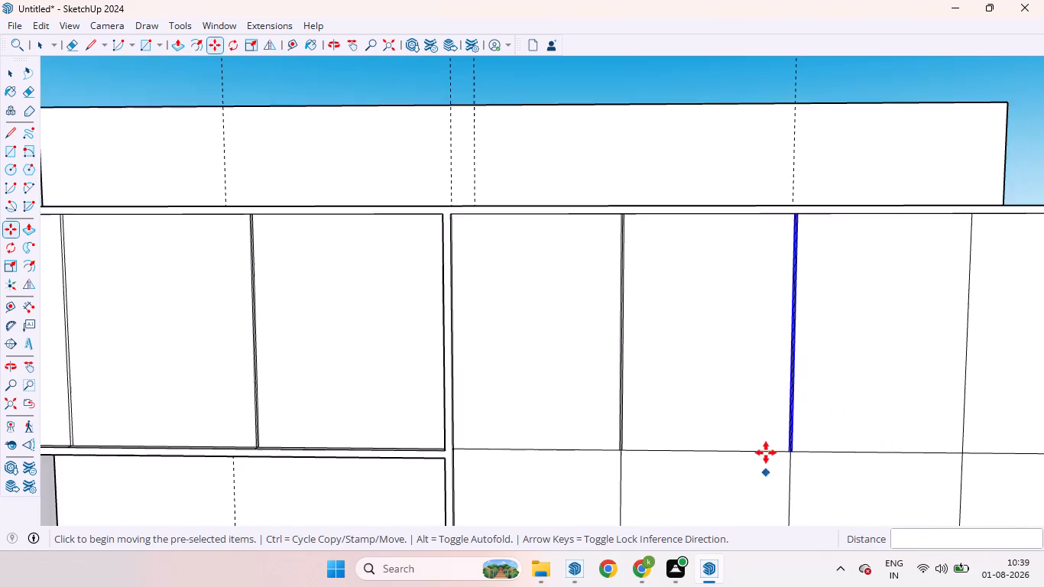
scroll(766, 452, "down", 4)
scroll(799, 460, "up", 8)
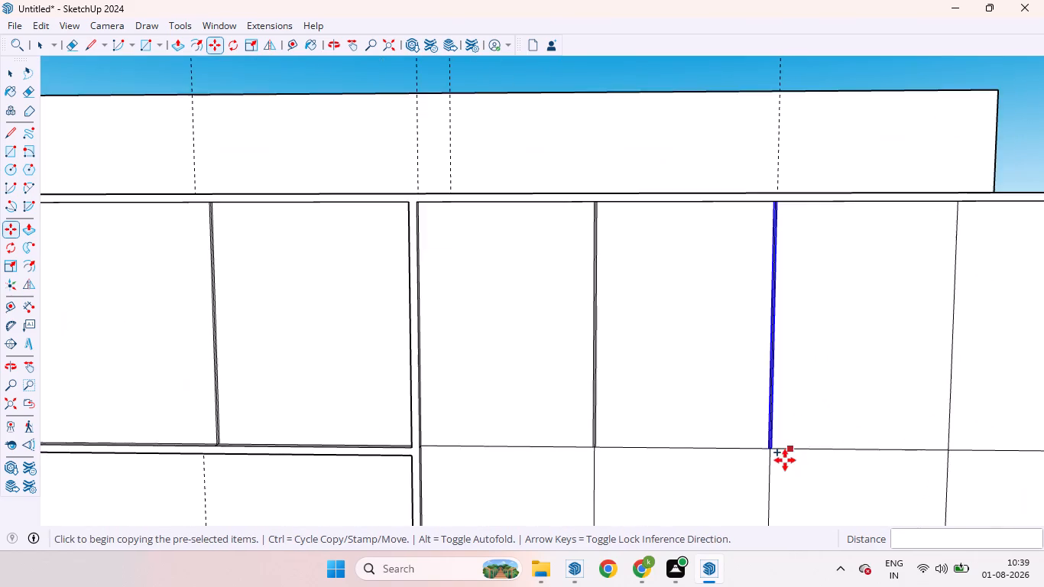
scroll(785, 460, "up", 18)
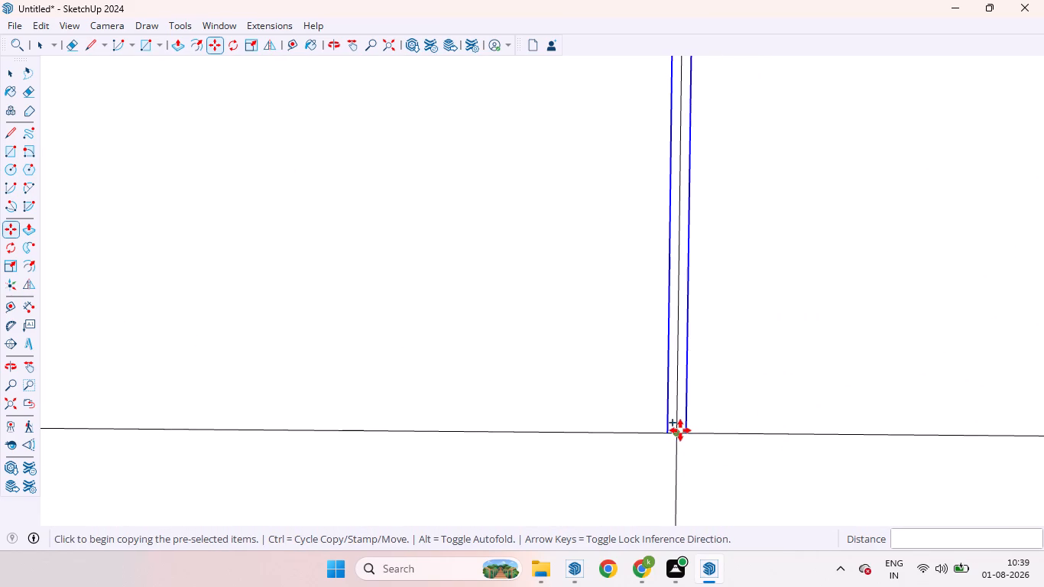
left_click(679, 432)
scroll(782, 430, "down", 20)
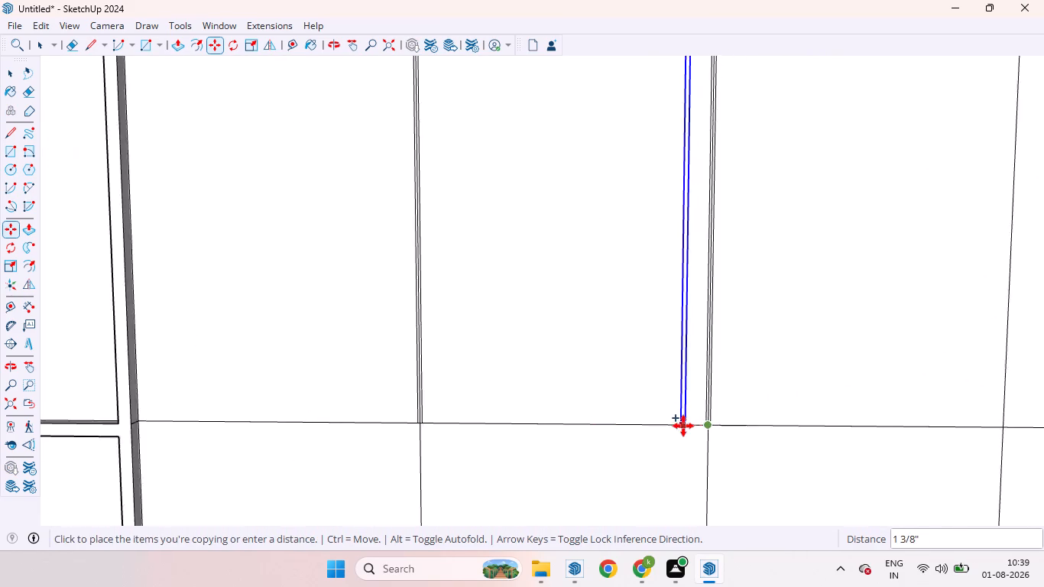
scroll(683, 426, "down", 4)
scroll(868, 428, "up", 16)
scroll(870, 434, "down", 1)
scroll(870, 433, "up", 3)
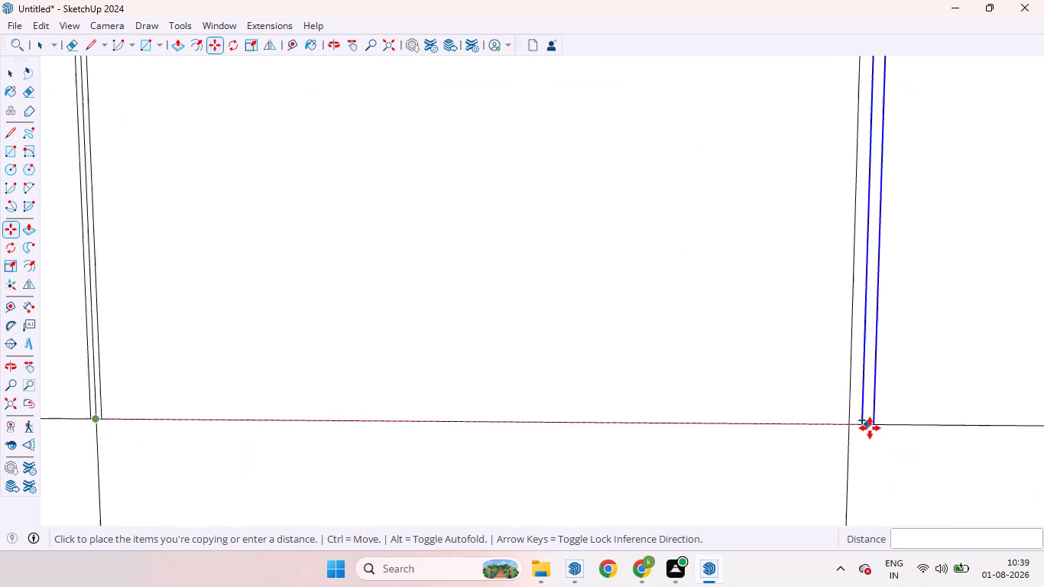
scroll(870, 428, "up", 5)
left_click(835, 425)
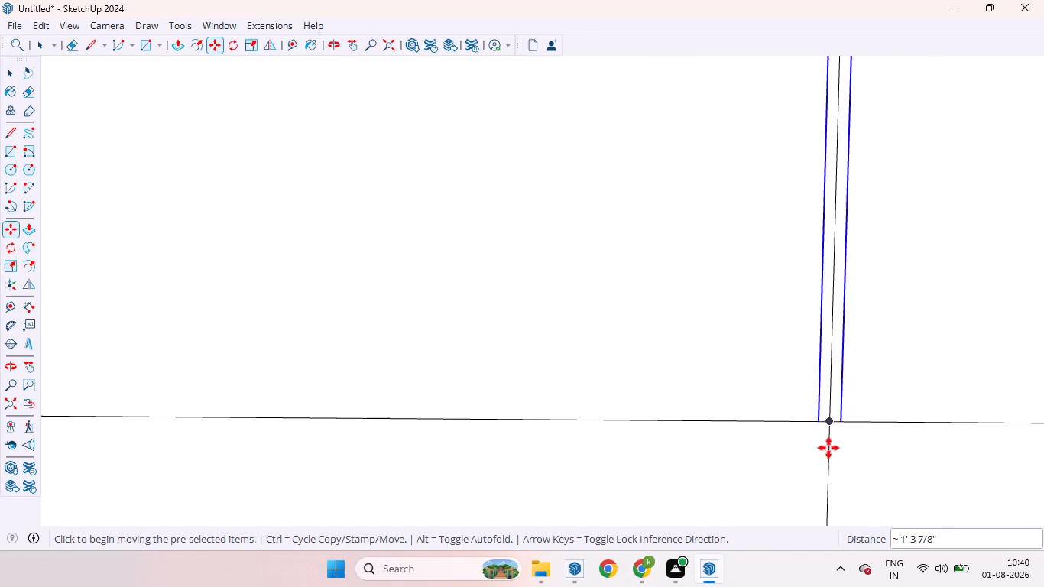
scroll(833, 429, "down", 6)
scroll(846, 397, "down", 20)
scroll(846, 397, "down", 3)
scroll(801, 426, "up", 1)
scroll(801, 426, "down", 9)
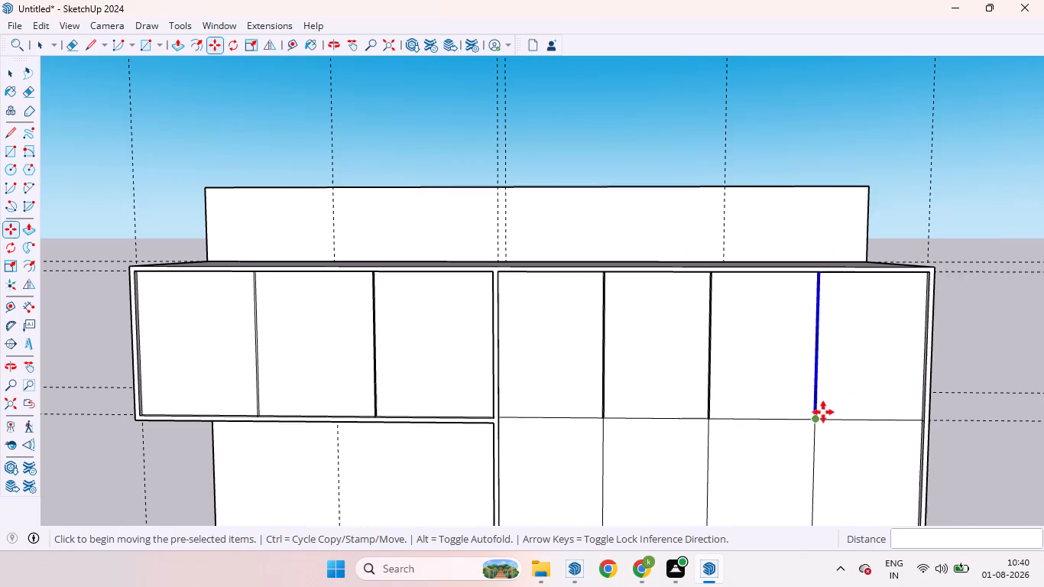
scroll(823, 412, "down", 13)
scroll(903, 326, "down", 11)
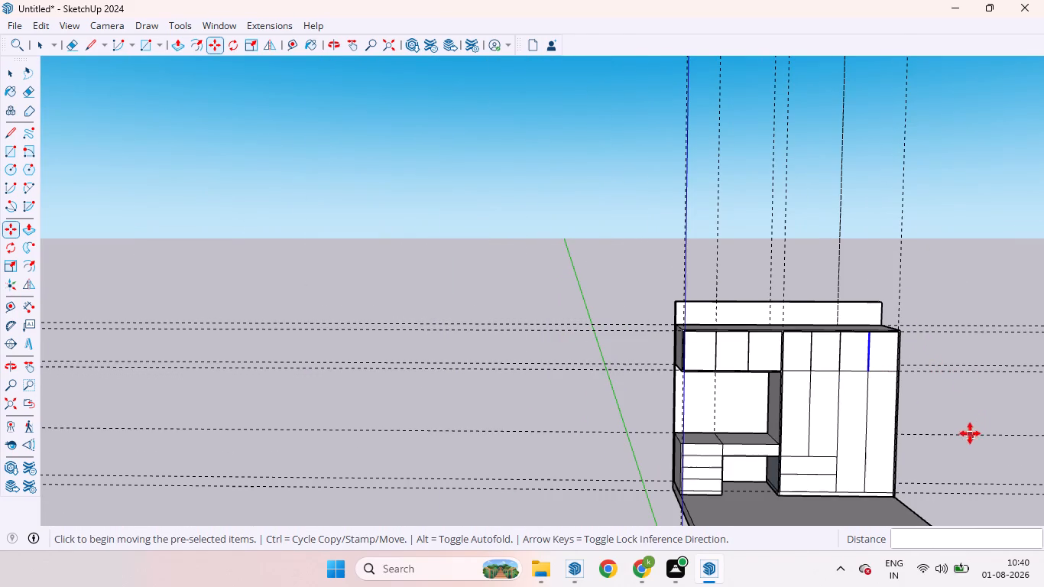
key("space")
scroll(898, 362, "up", 4)
left_click(961, 428)
Delete the centre lines between the gap line pairs at the tall wardrobe's first and second upper door divisions.
scroll(847, 374, "up", 11)
scroll(873, 410, "down", 6)
scroll(789, 294, "down", 11)
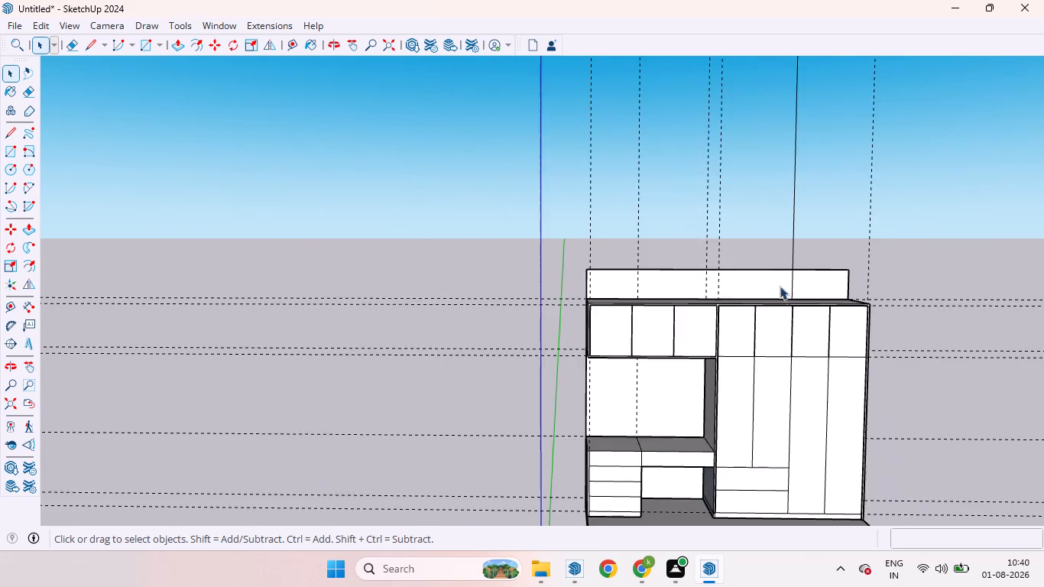
scroll(780, 286, "down", 2)
scroll(780, 356, "up", 20)
scroll(780, 356, "up", 13)
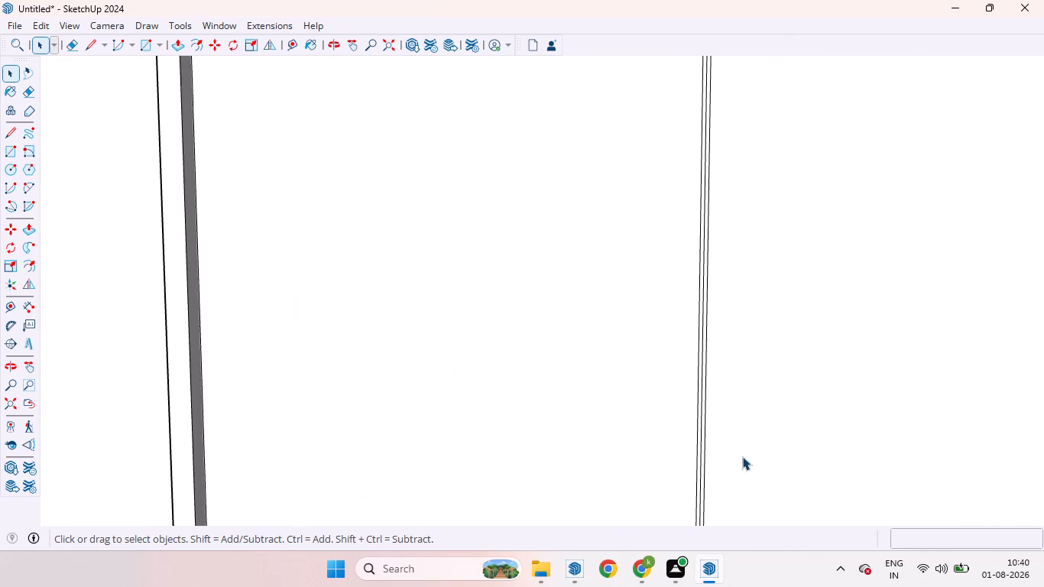
scroll(742, 456, "up", 4)
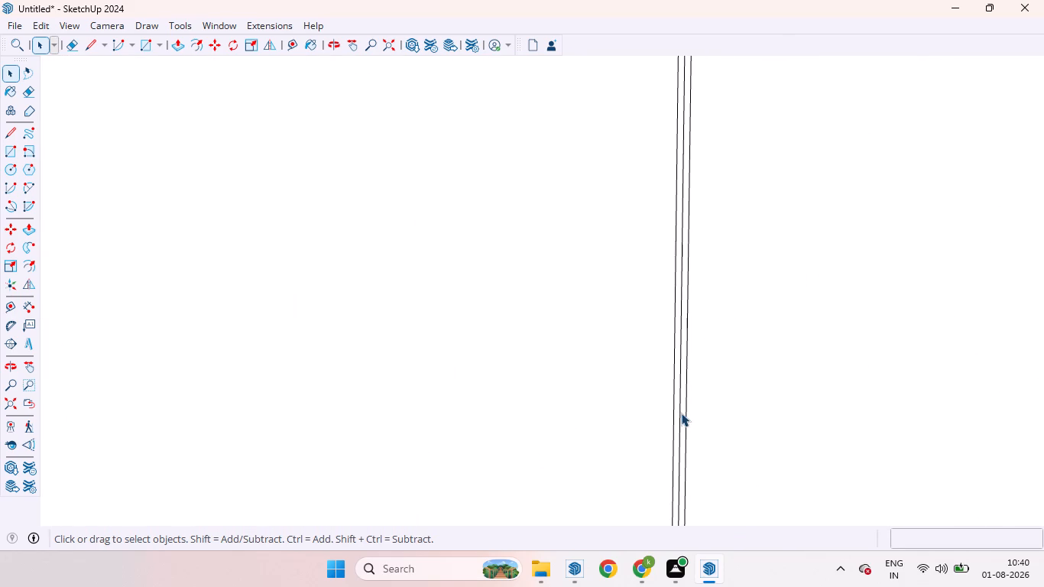
left_click(679, 413)
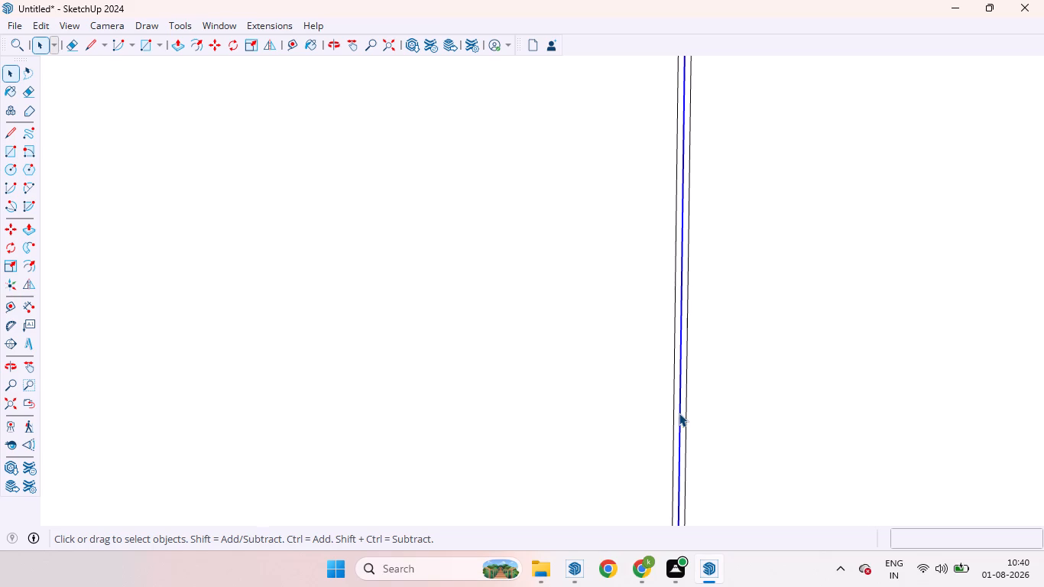
key("Delete")
scroll(697, 391, "down", 13)
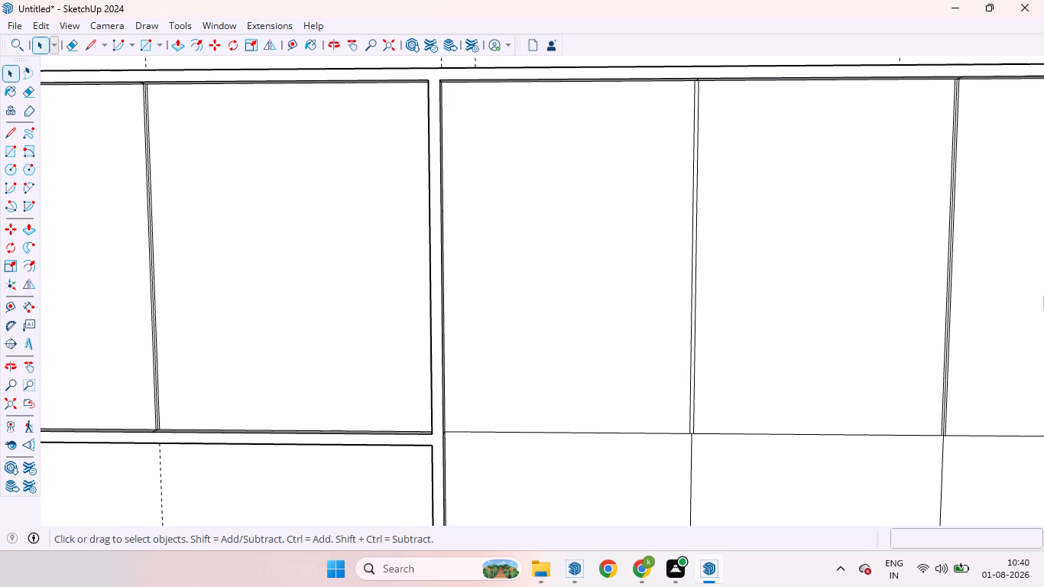
scroll(955, 374, "up", 14)
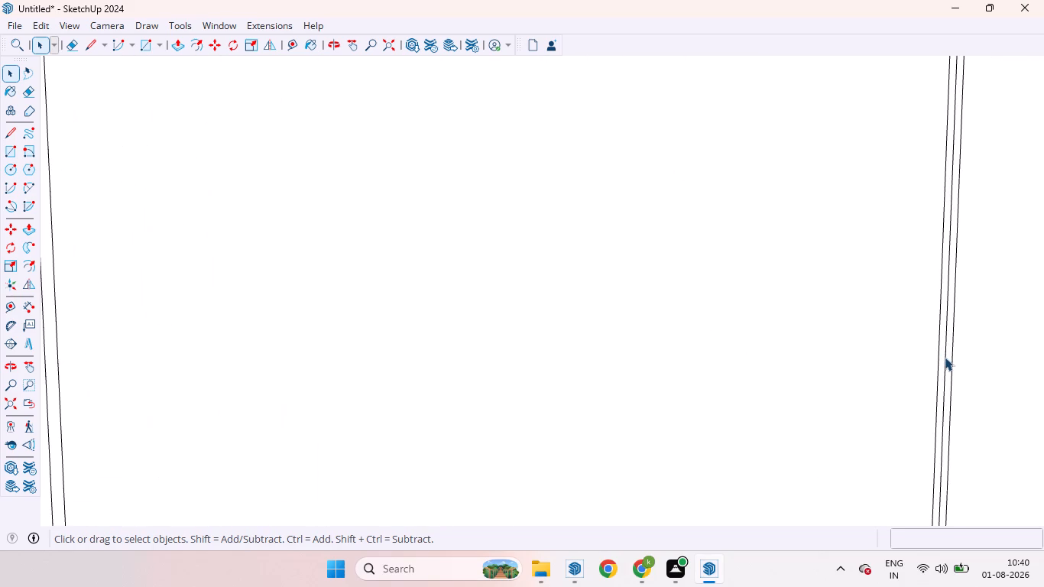
left_click(945, 357)
key("Delete")
Delete the centre line between the gap lines at the tall wardrobe's third upper door division.
scroll(944, 355, "down", 11)
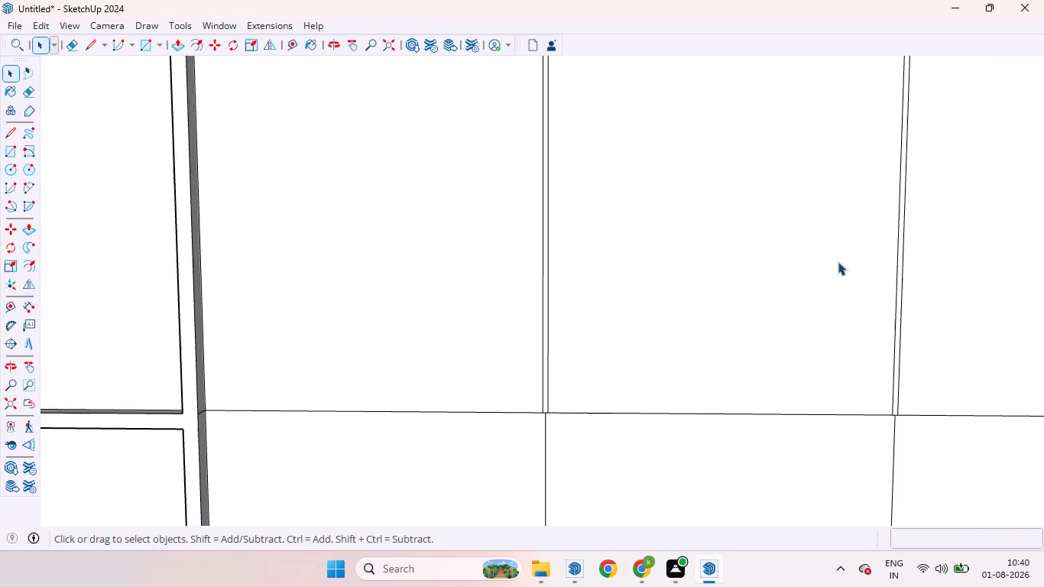
scroll(838, 261, "down", 5)
scroll(772, 309, "up", 1)
scroll(773, 309, "down", 8)
scroll(712, 240, "down", 6)
scroll(899, 268, "up", 2)
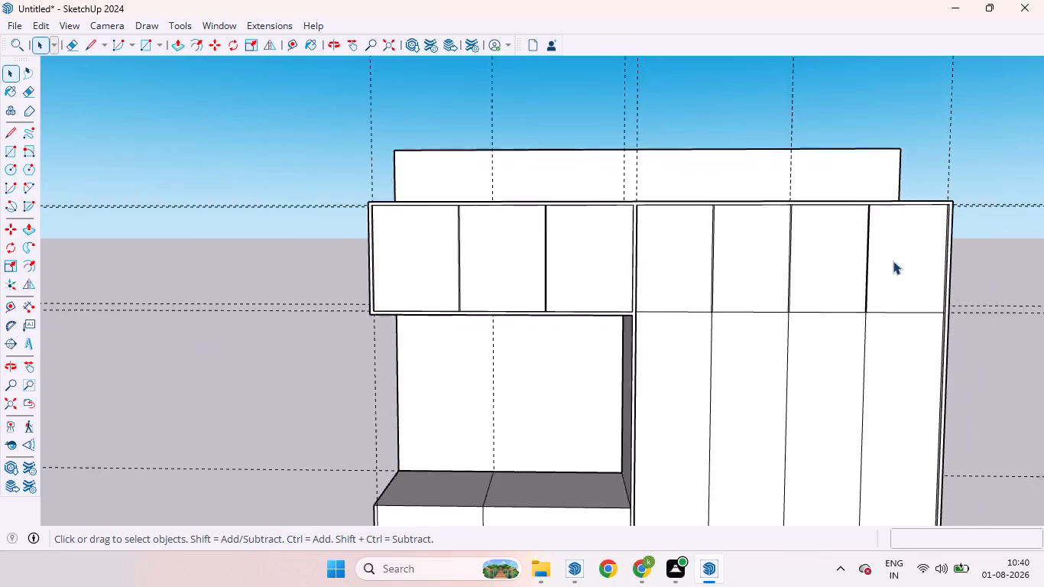
scroll(893, 261, "up", 20)
scroll(893, 261, "up", 6)
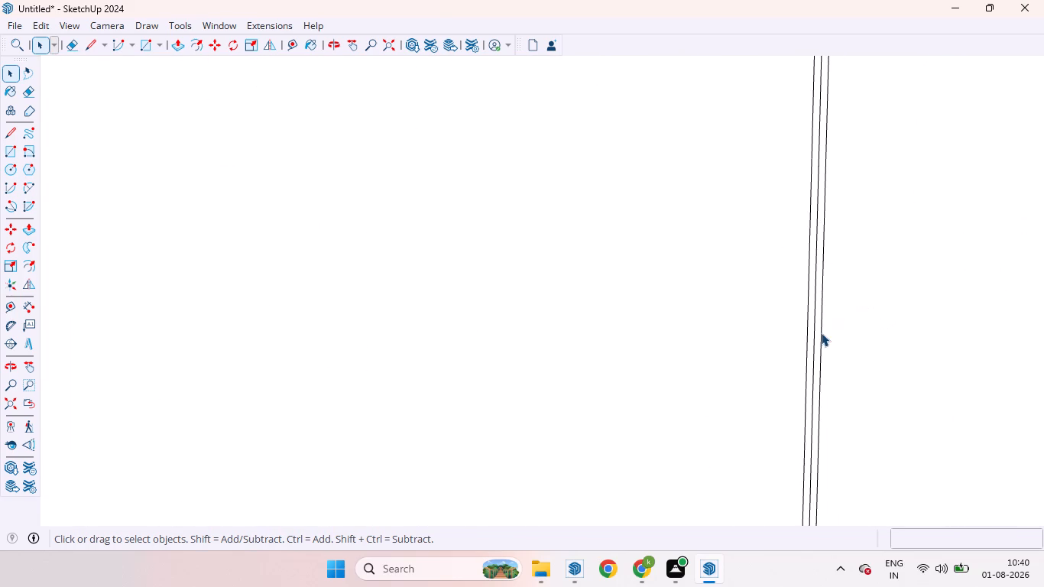
left_click(813, 358)
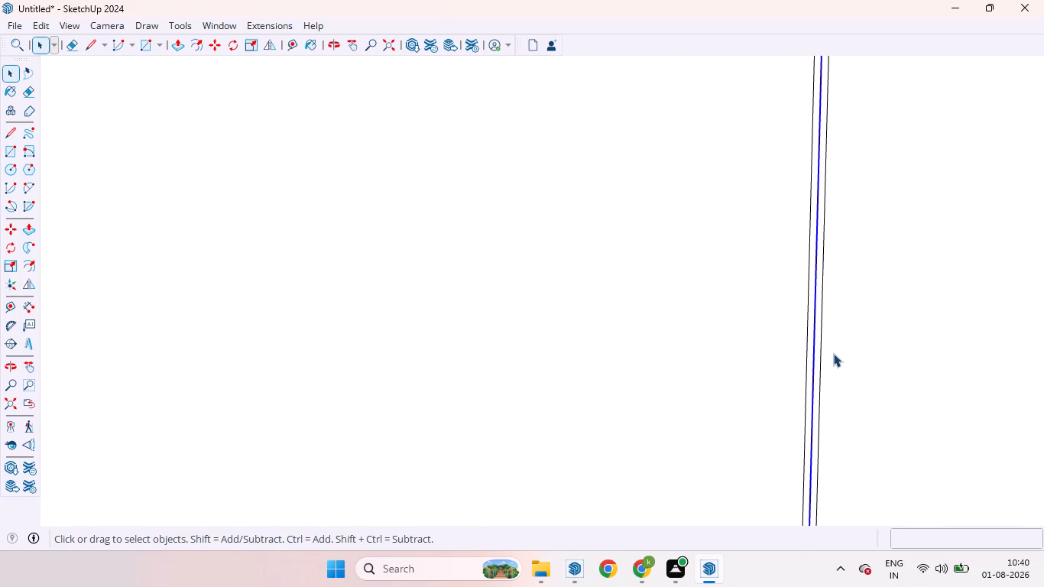
key("Delete")
Delete the centre line between the gap lines at the second door division of the cabinet above the study niche.
scroll(848, 334, "down", 20)
scroll(848, 334, "down", 6)
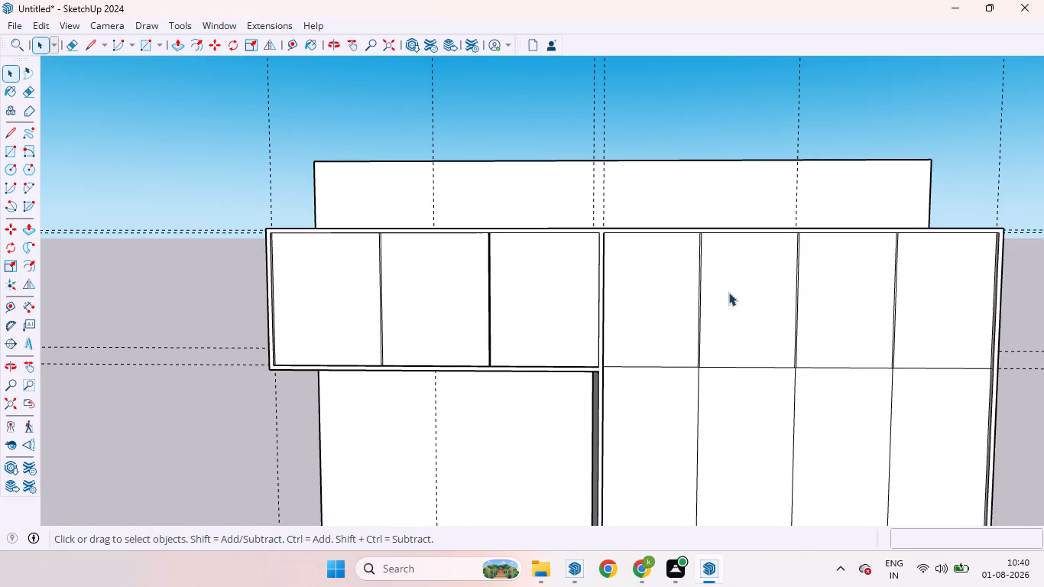
scroll(875, 410, "down", 10)
scroll(738, 360, "up", 17)
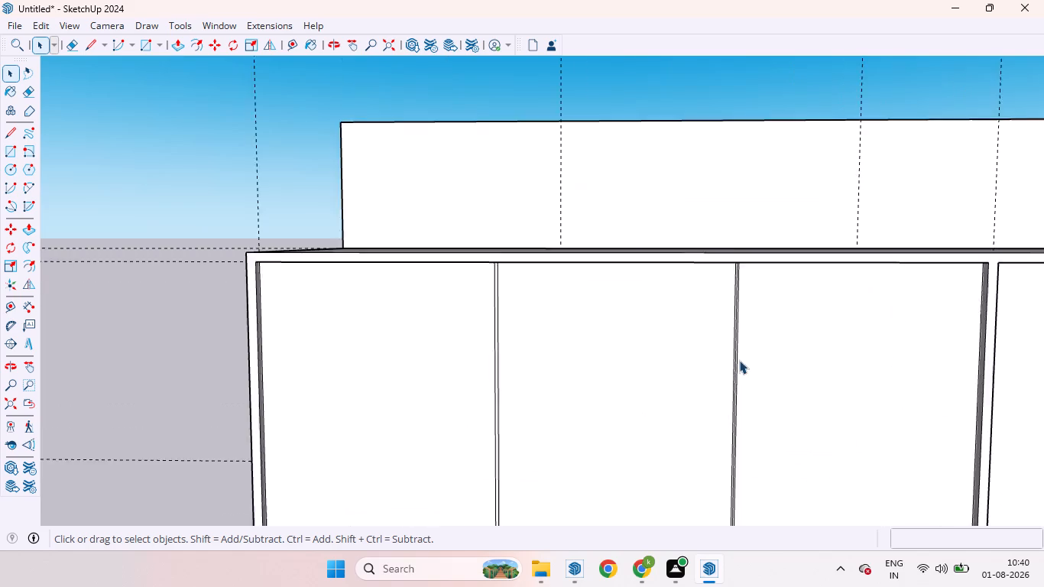
scroll(739, 360, "up", 11)
left_click(734, 340)
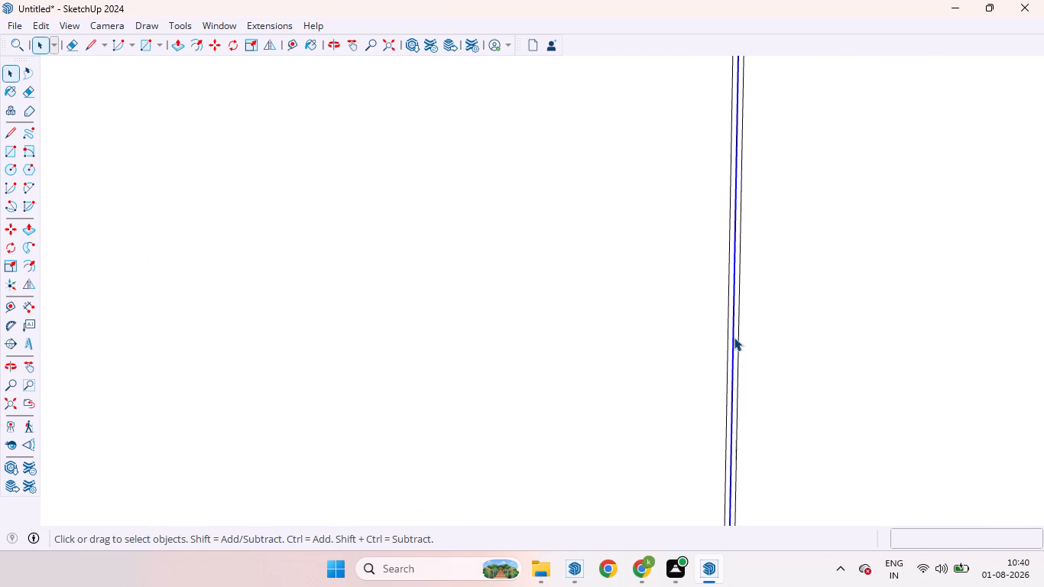
key("Delete")
Draw a vertical line about 4' 13/16" long from the first upper gap's far line down to the top edge of the wardrobe drawers.
scroll(739, 336, "down", 20)
scroll(739, 336, "down", 14)
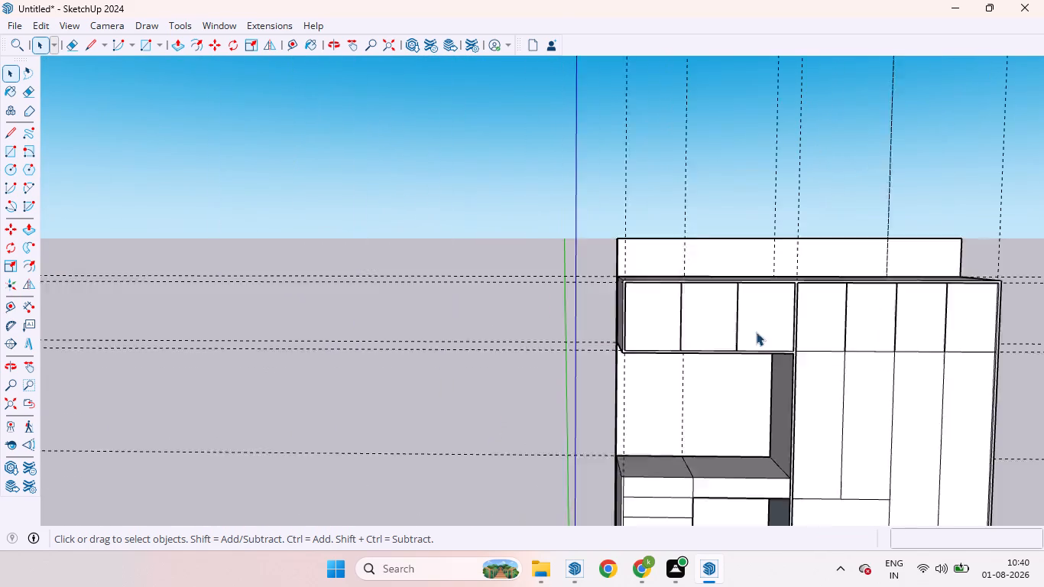
scroll(835, 361, "up", 17)
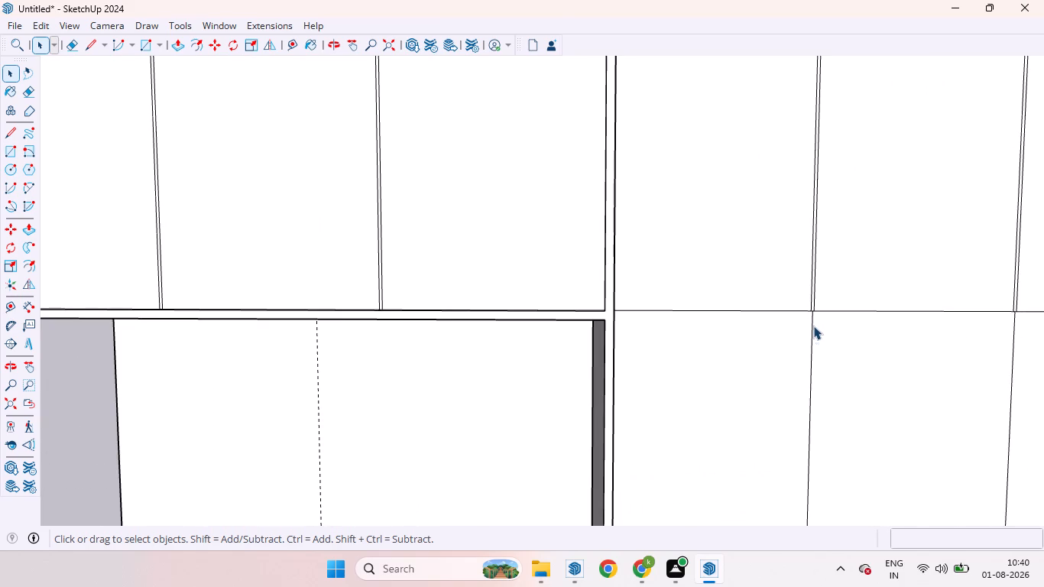
scroll(823, 337, "up", 14)
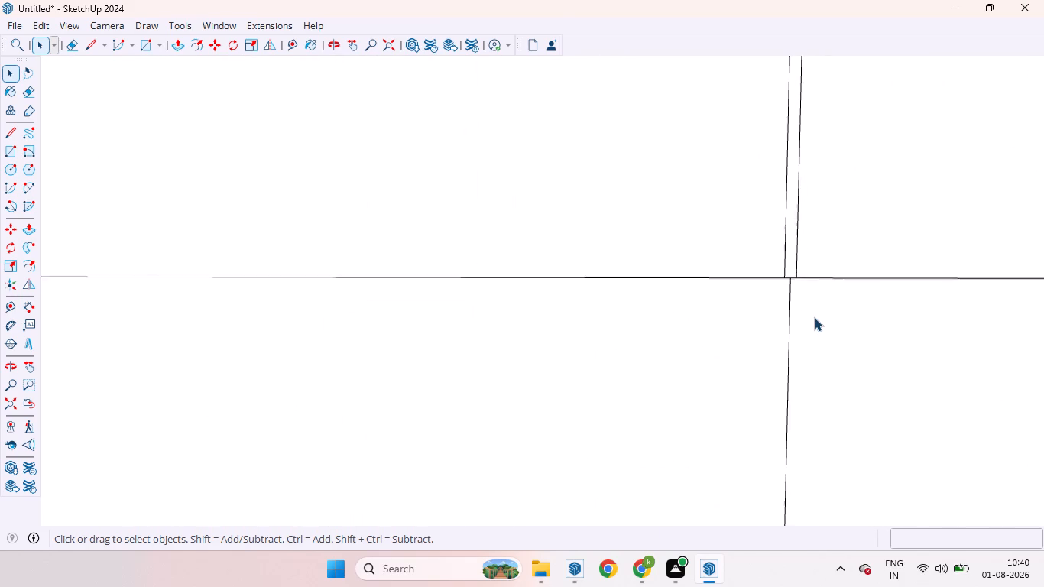
scroll(814, 317, "up", 1)
key("l")
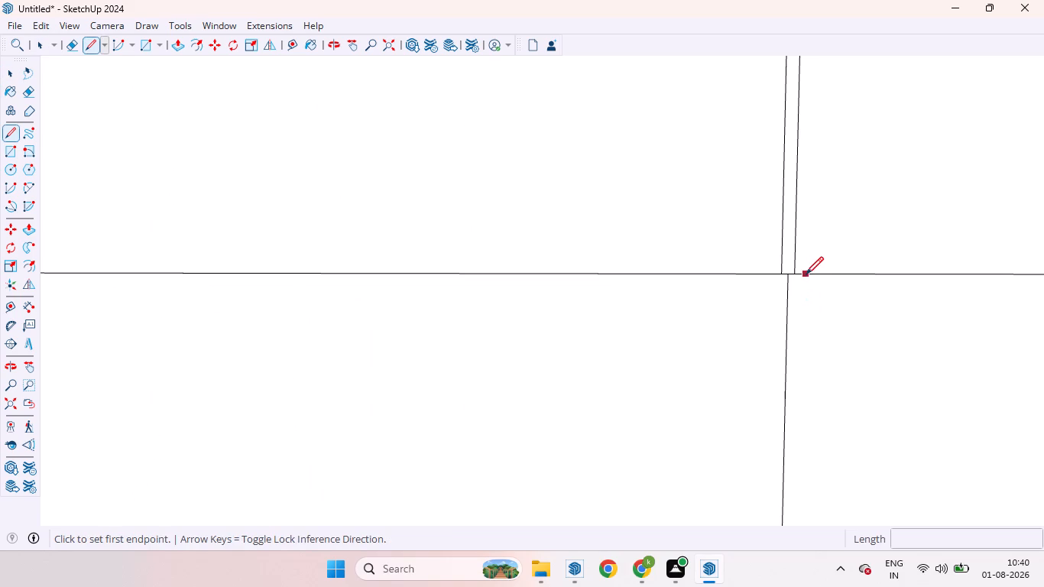
left_click(797, 274)
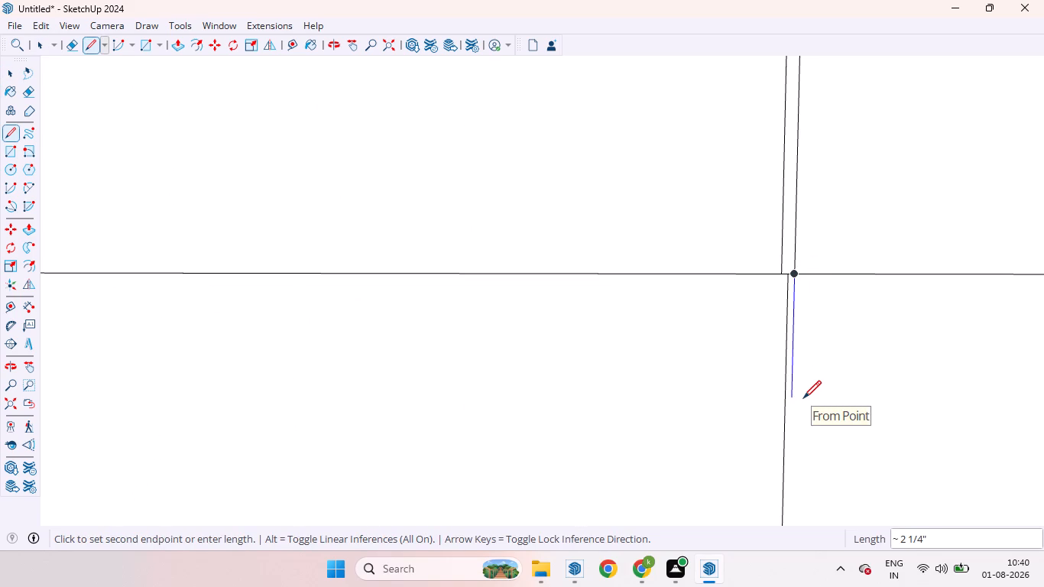
key("Up")
scroll(803, 398, "down", 9)
scroll(802, 390, "up", 1)
scroll(802, 390, "down", 17)
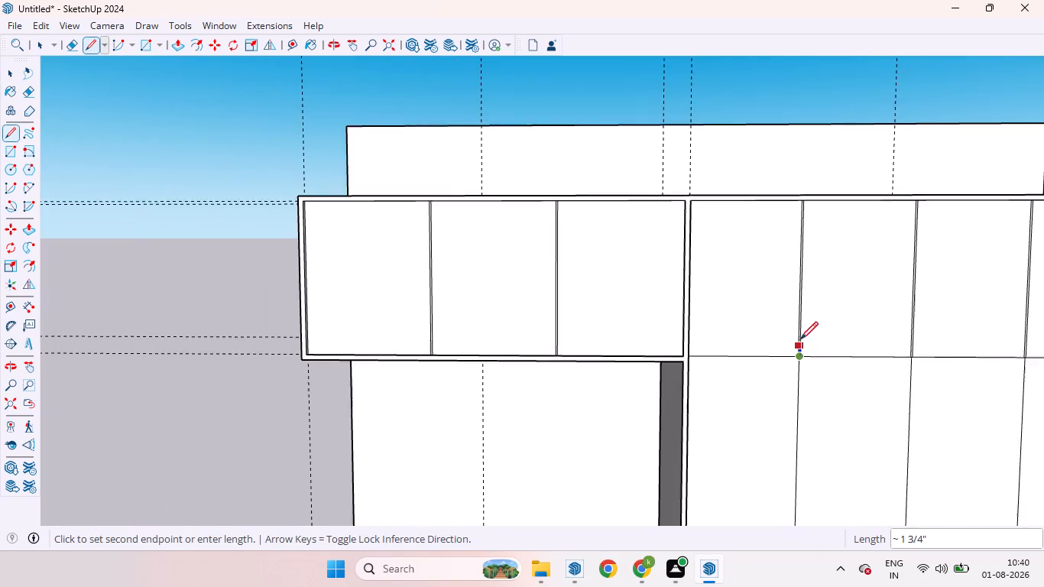
scroll(800, 339, "down", 15)
scroll(815, 441, "up", 10)
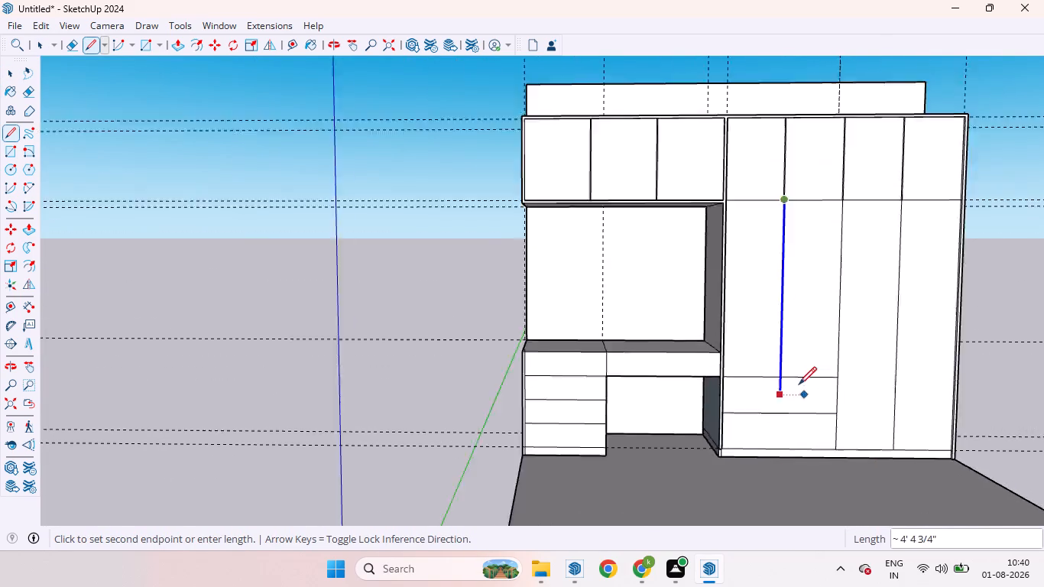
scroll(799, 384, "up", 8)
scroll(767, 355, "up", 20)
scroll(767, 355, "up", 2)
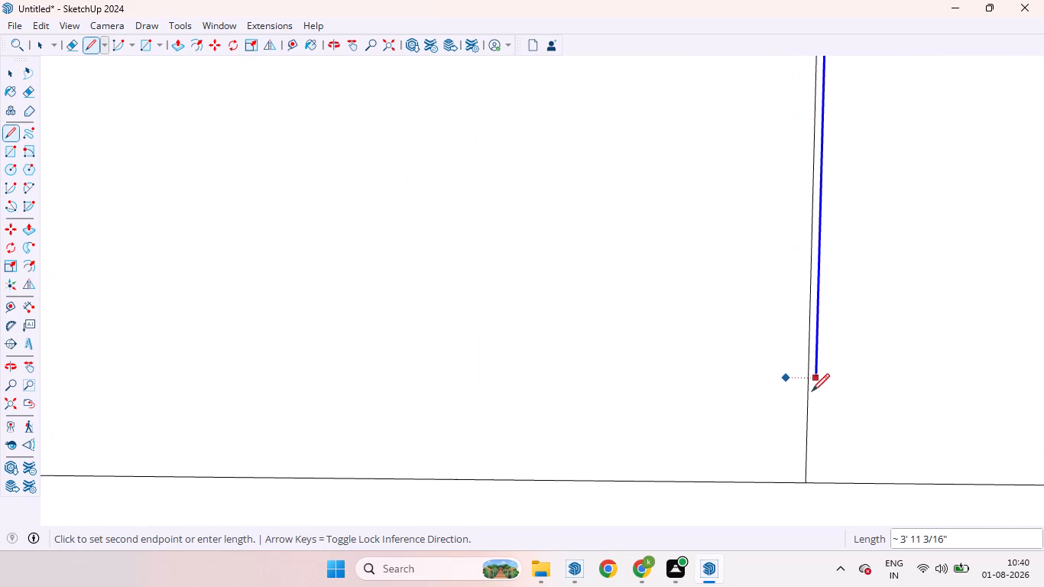
left_click(813, 482)
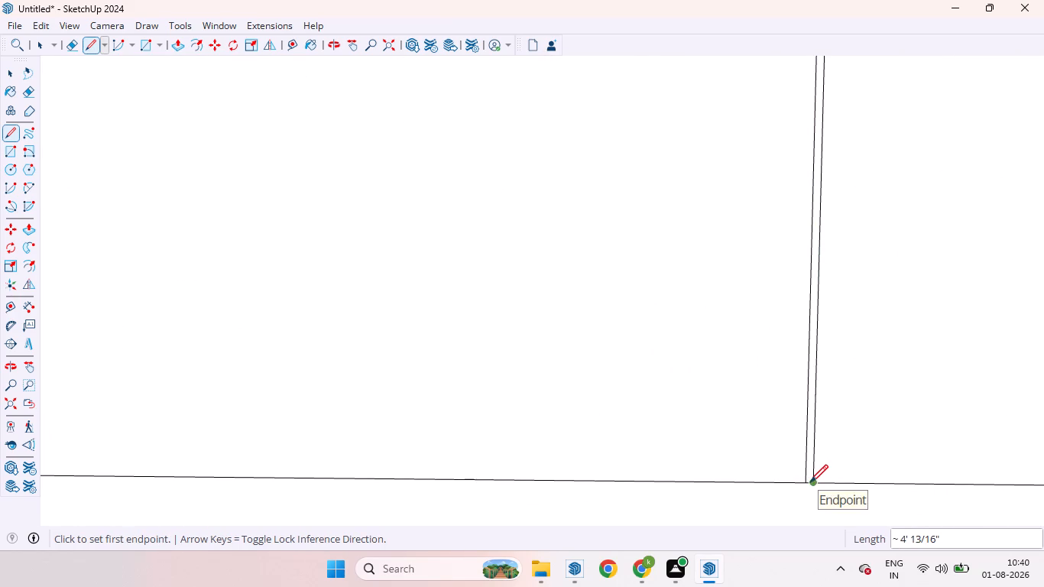
Copy the new vertical line 6 mm across the first lower door division to its other side.
key("space")
left_click(812, 452)
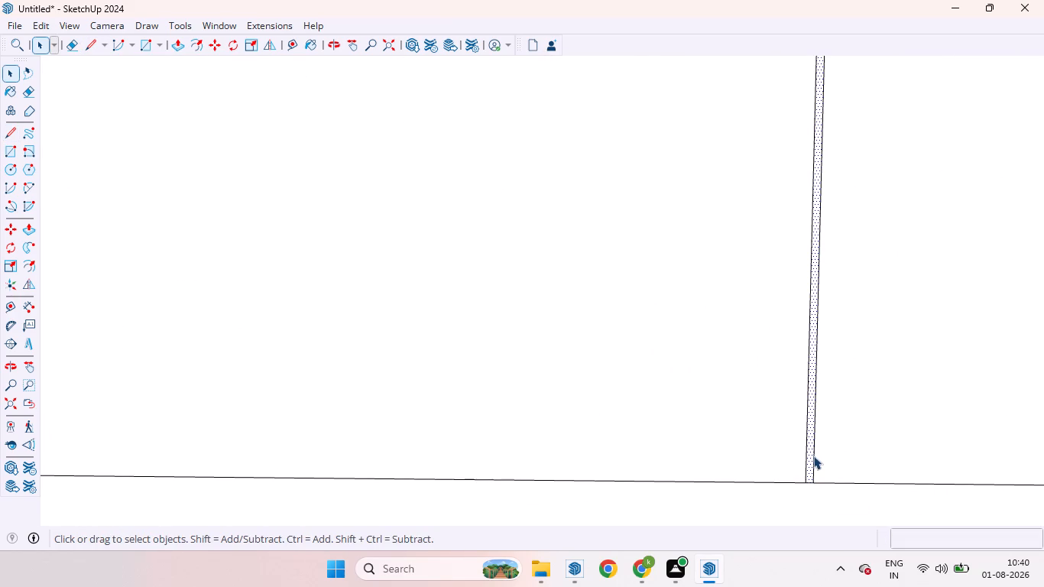
left_click(813, 456)
key("m")
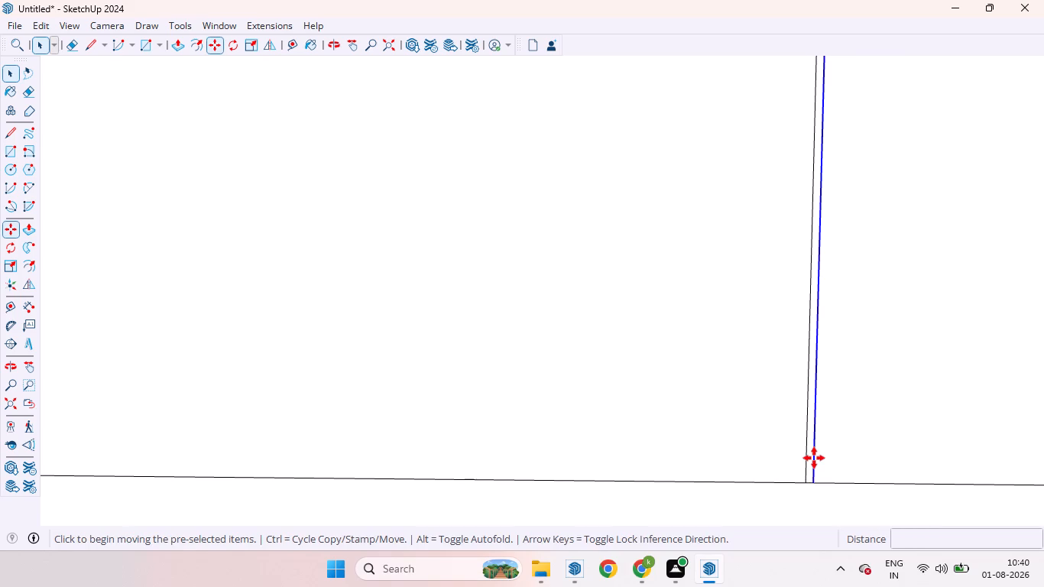
left_click(815, 482)
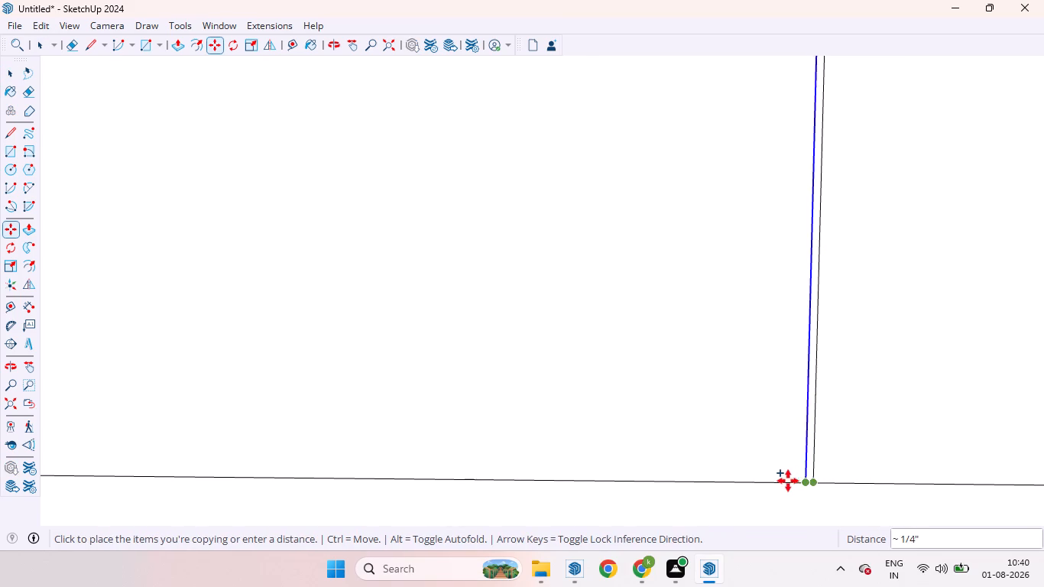
type("6mm")
key("Return")
key("space")
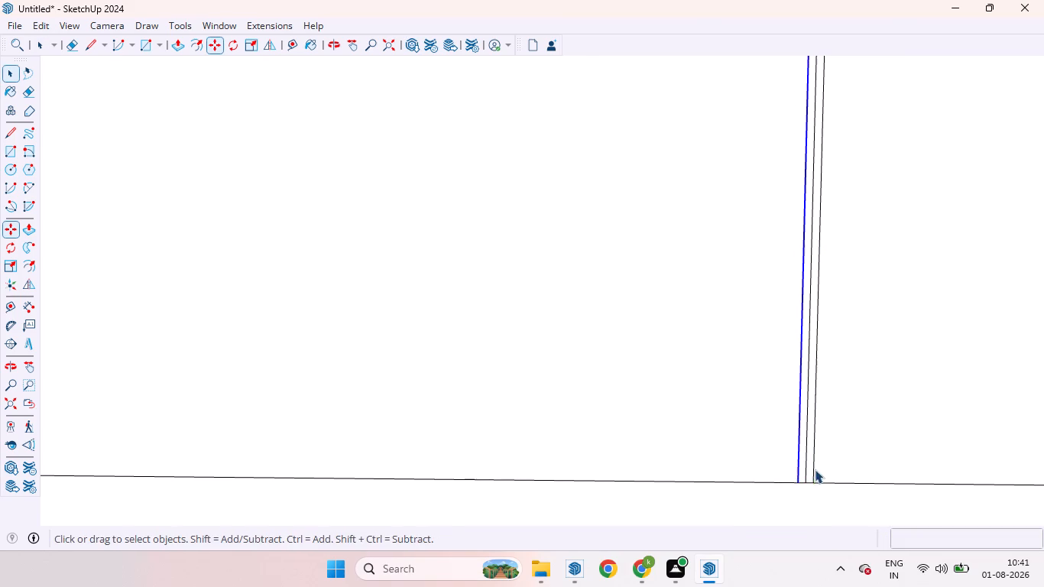
Delete the centre line between the two gap lines at the first lower door division.
left_click(806, 465)
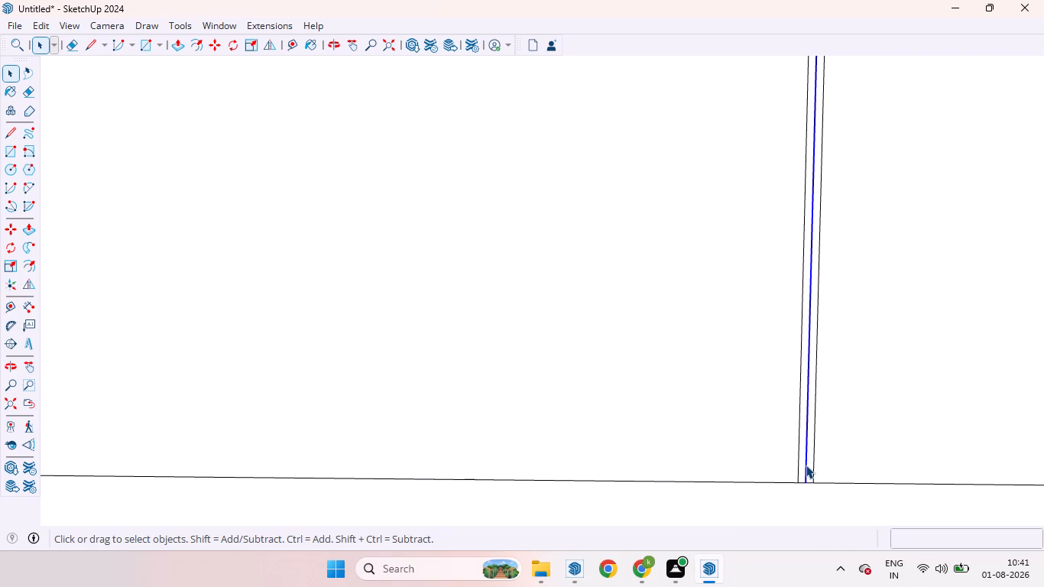
key("Delete")
Copy both gap lines of the first lower door division about 1' 3 7/8" across, centred on the second lower division.
left_click_drag(828, 456, 764, 381)
left_click(787, 444)
key("space")
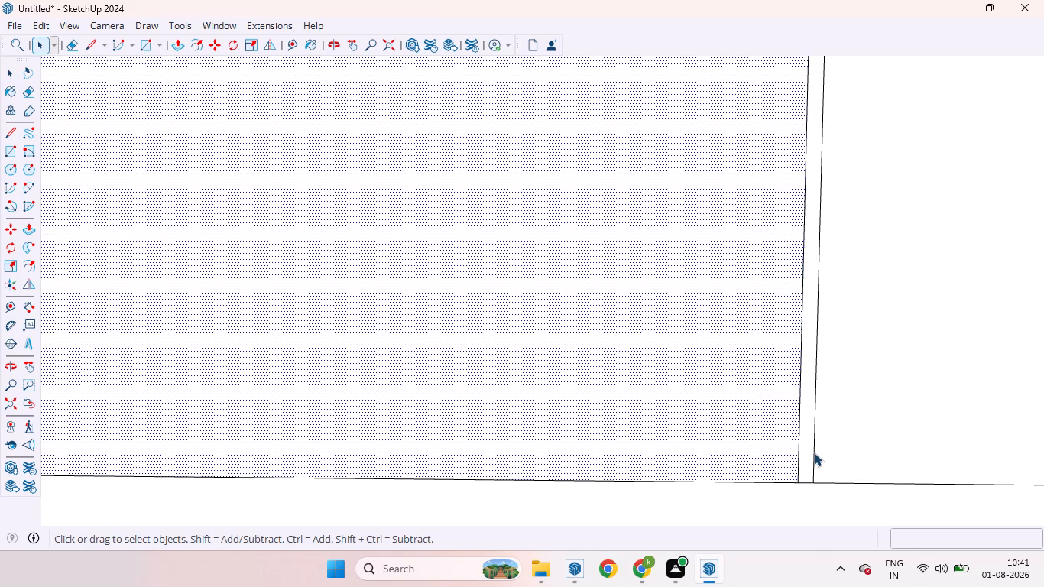
left_click(796, 500)
left_click(812, 469)
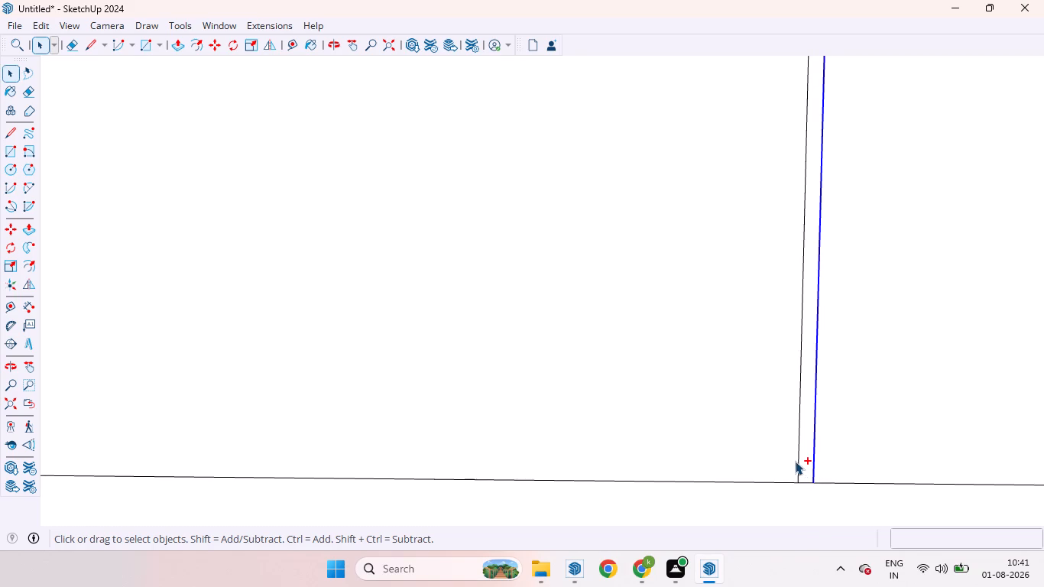
left_click(797, 465, "ctrl")
left_click(797, 465)
key("m")
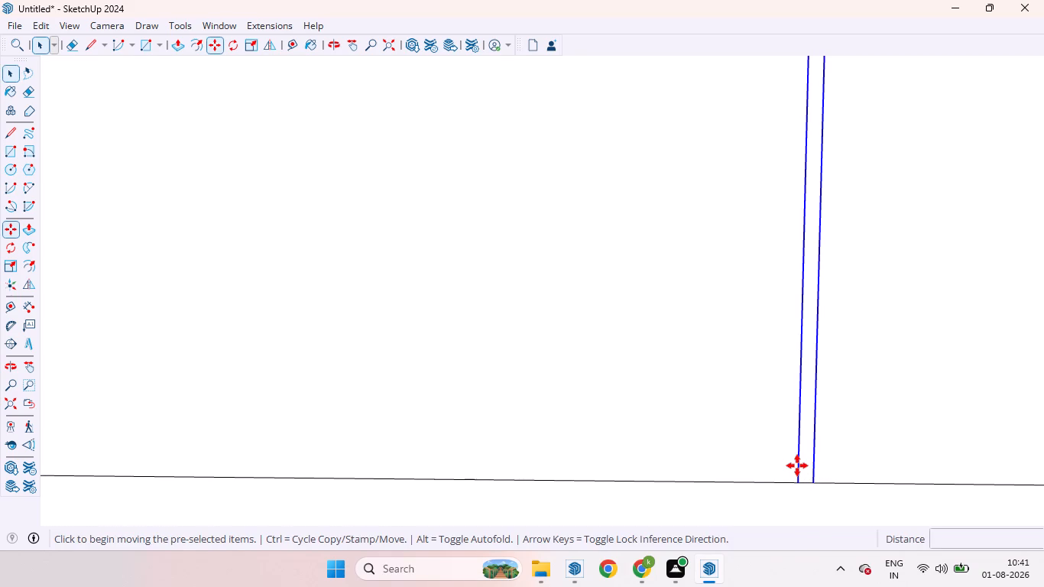
scroll(810, 482, "up", 8)
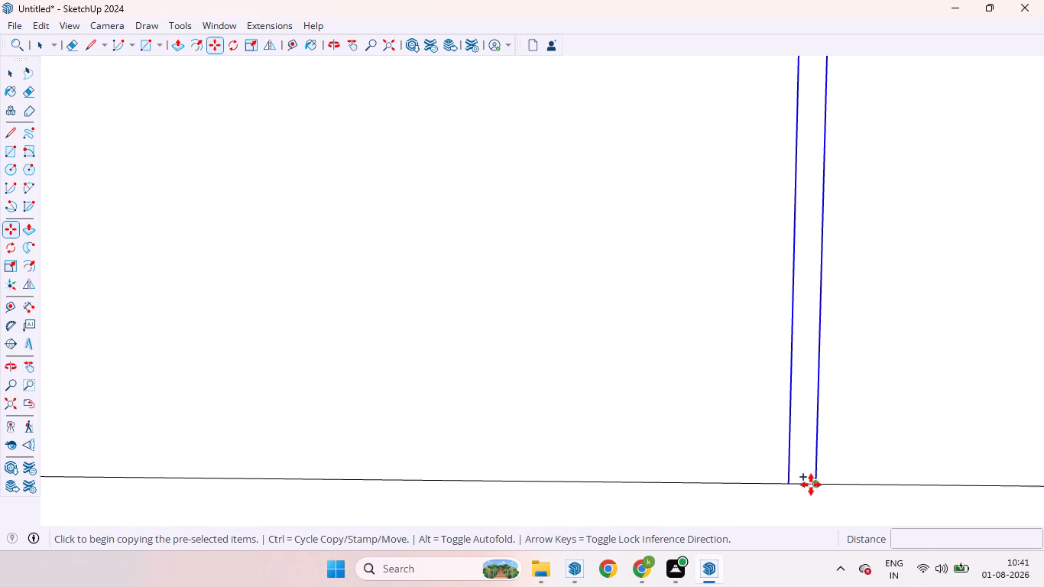
scroll(811, 485, "up", 3)
left_click(802, 484)
scroll(845, 477, "down", 3)
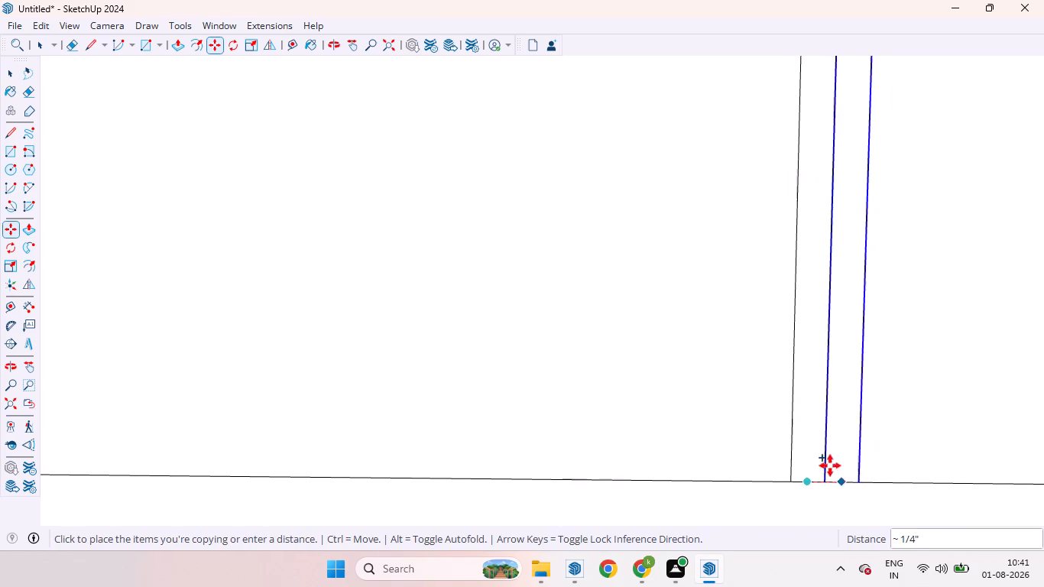
scroll(830, 465, "down", 20)
scroll(830, 465, "down", 14)
scroll(815, 476, "up", 1)
scroll(815, 476, "down", 7)
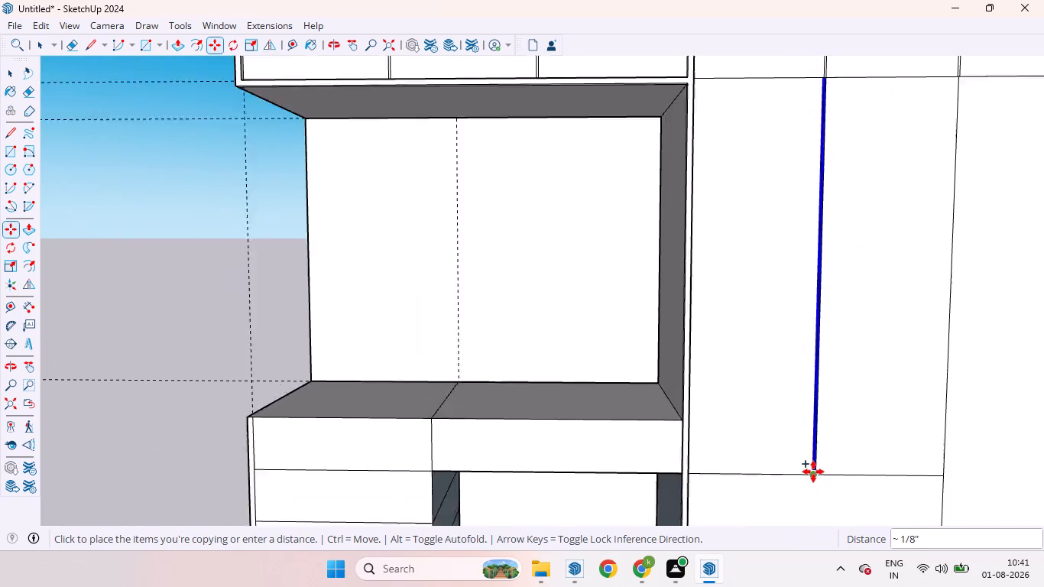
scroll(813, 472, "down", 2)
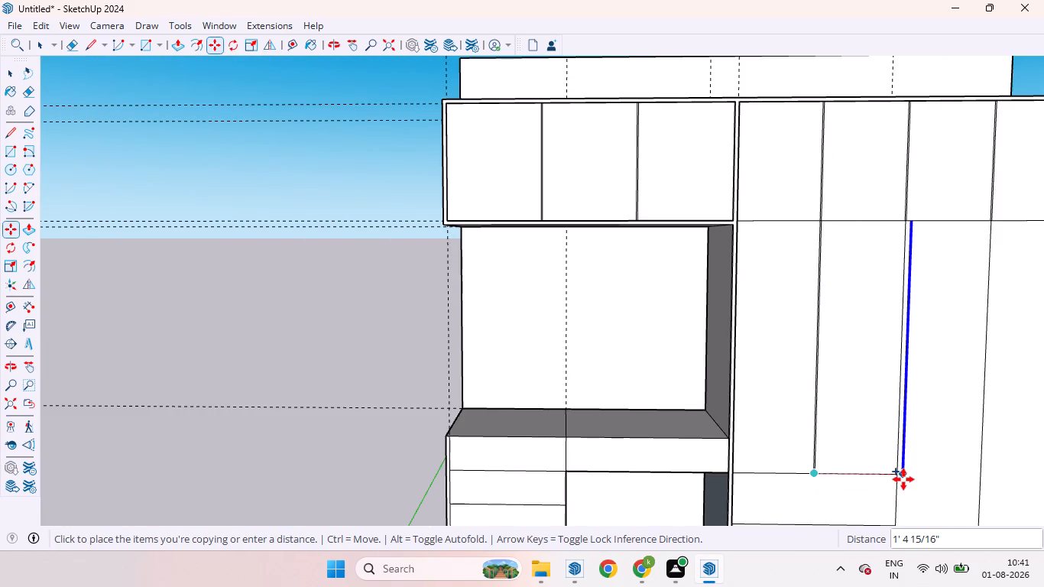
scroll(903, 479, "up", 20)
scroll(903, 479, "up", 6)
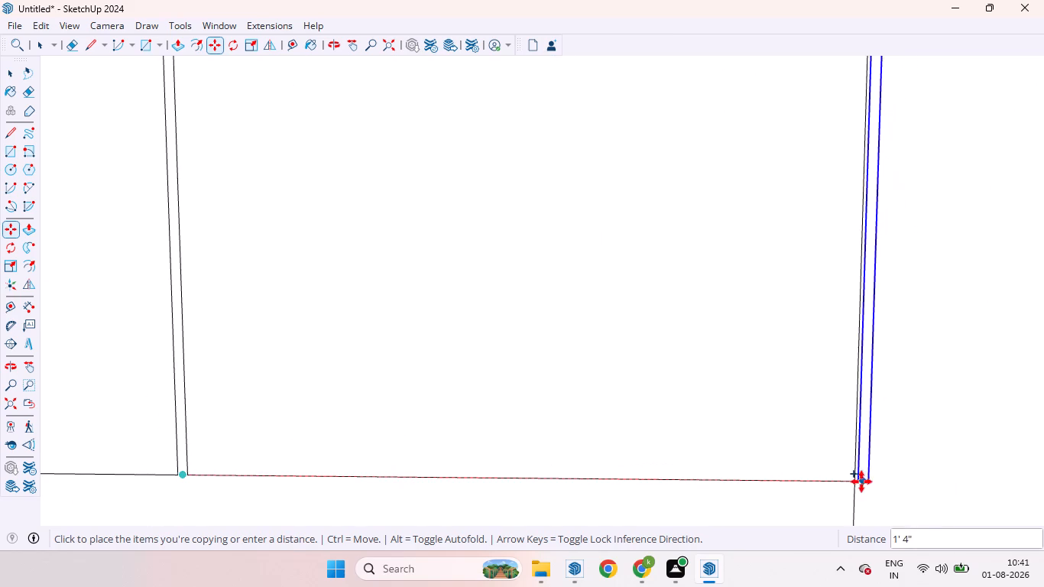
left_click(854, 481)
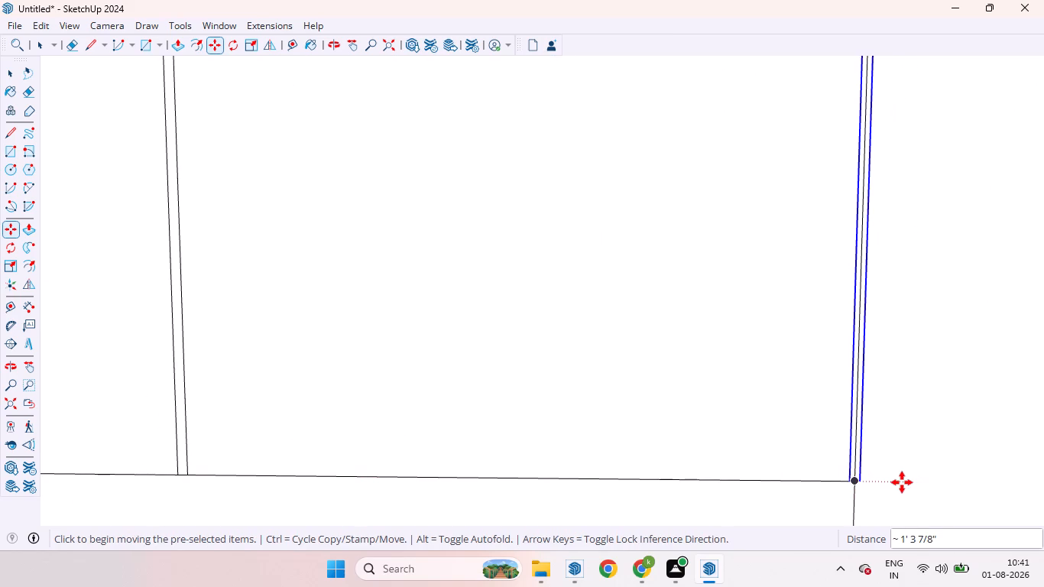
Copy the gap-line pair from the second lower door division about 1' 3 7/8" across, centred on the third division.
left_click(855, 480)
scroll(909, 479, "down", 20)
scroll(909, 479, "down", 4)
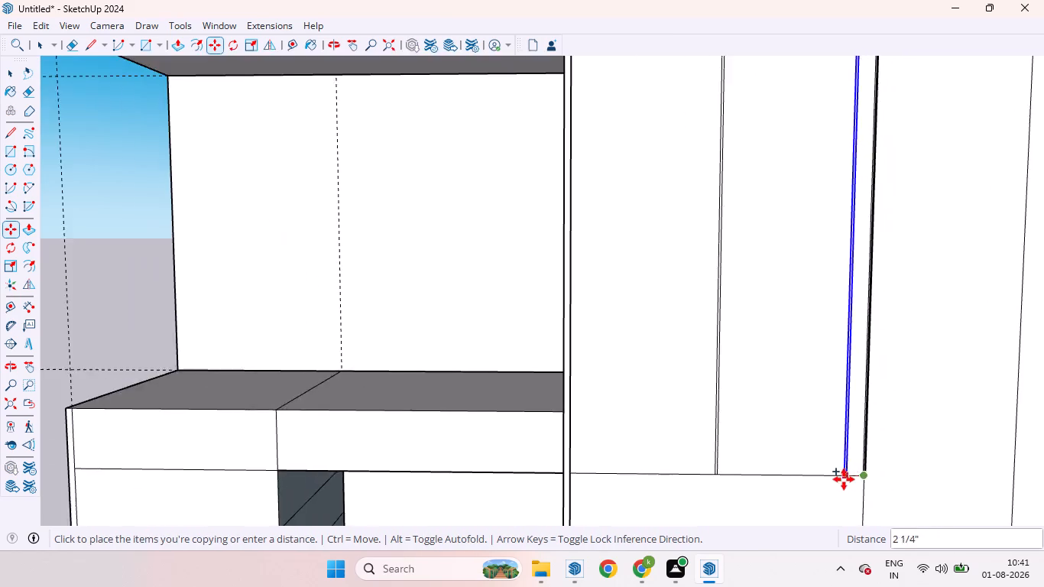
scroll(844, 479, "down", 2)
scroll(950, 491, "up", 11)
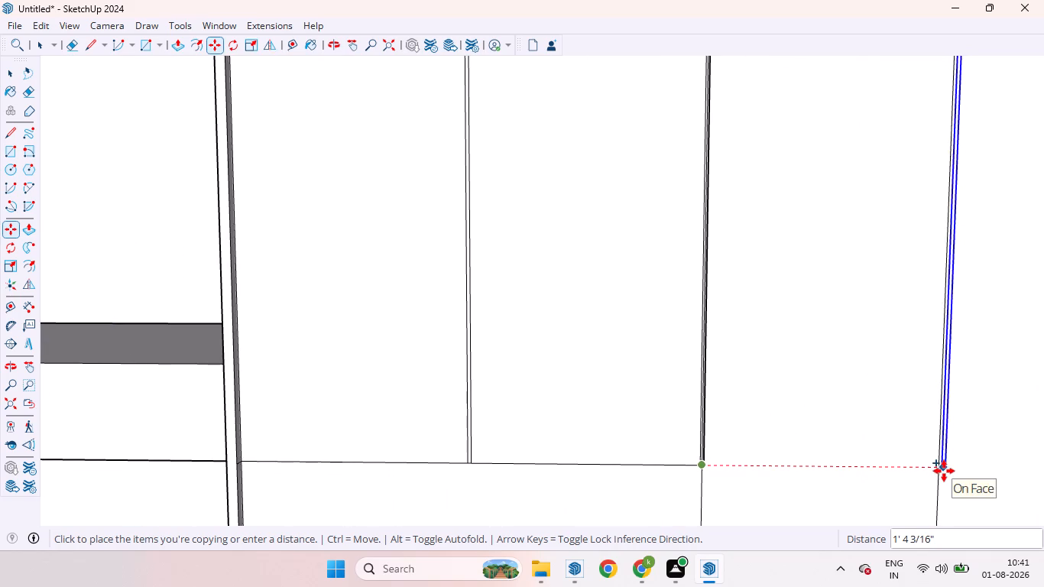
scroll(942, 469, "up", 19)
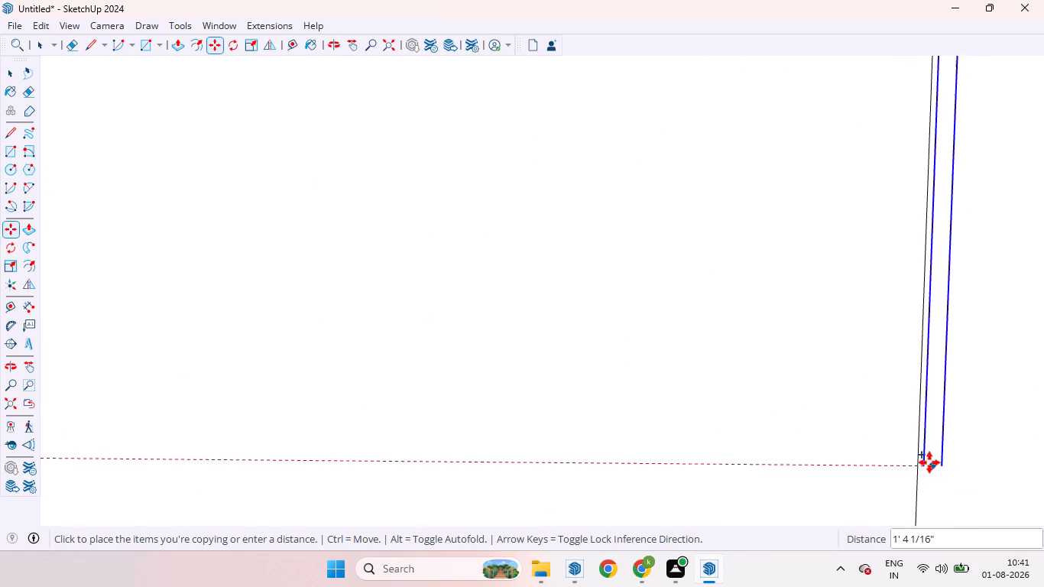
left_click(919, 466)
key("space")
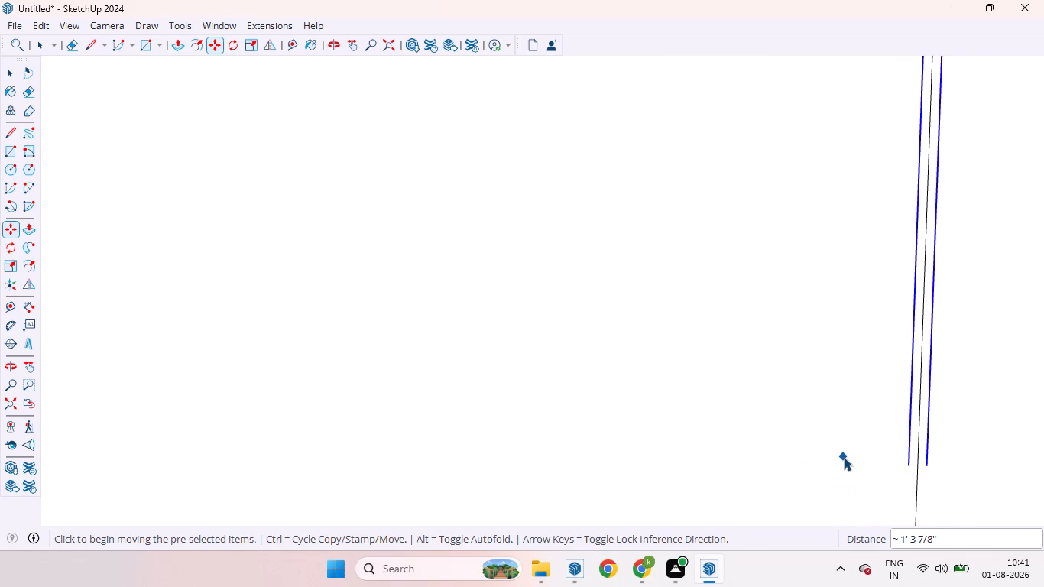
scroll(844, 459, "down", 20)
scroll(844, 459, "down", 17)
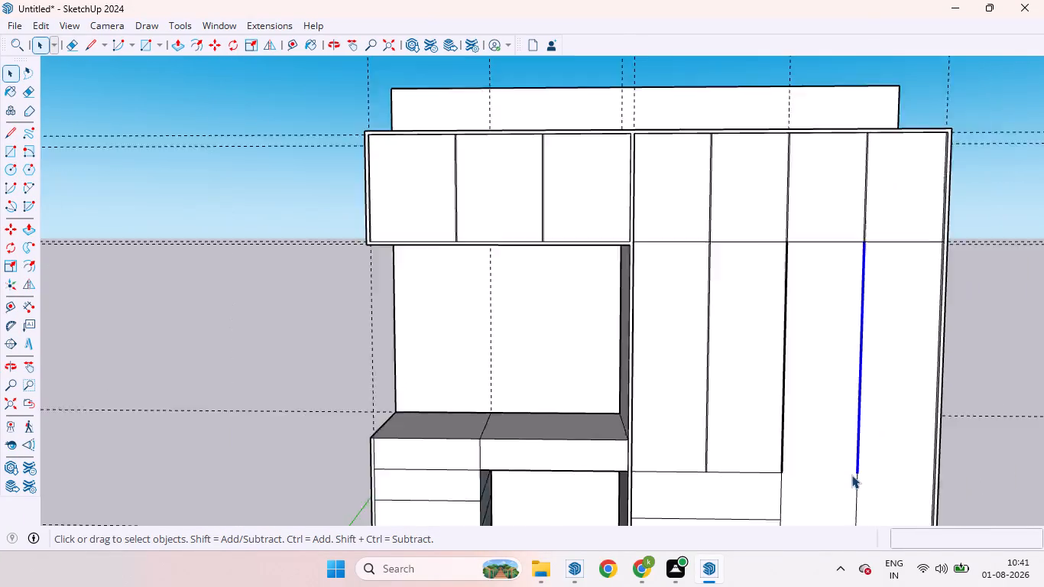
left_click(995, 486)
Draw a line about 1' 8 3/8" long from the lower end of the second division's far gap line down to the skirting's top edge.
scroll(883, 416, "up", 6)
scroll(881, 426, "down", 6)
scroll(881, 320, "down", 5)
scroll(825, 410, "up", 11)
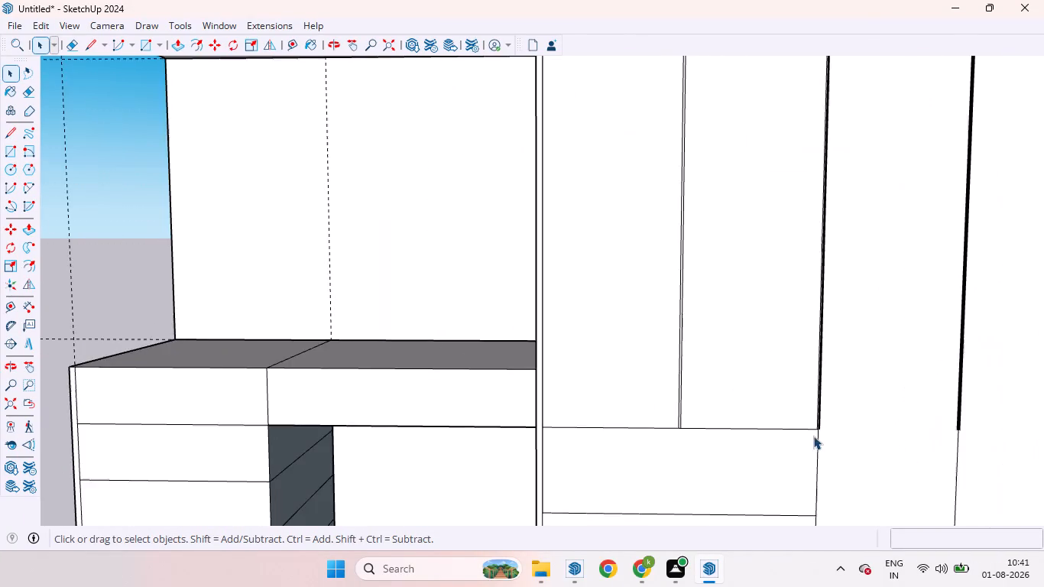
scroll(813, 436, "up", 4)
scroll(815, 430, "down", 1)
scroll(815, 428, "up", 9)
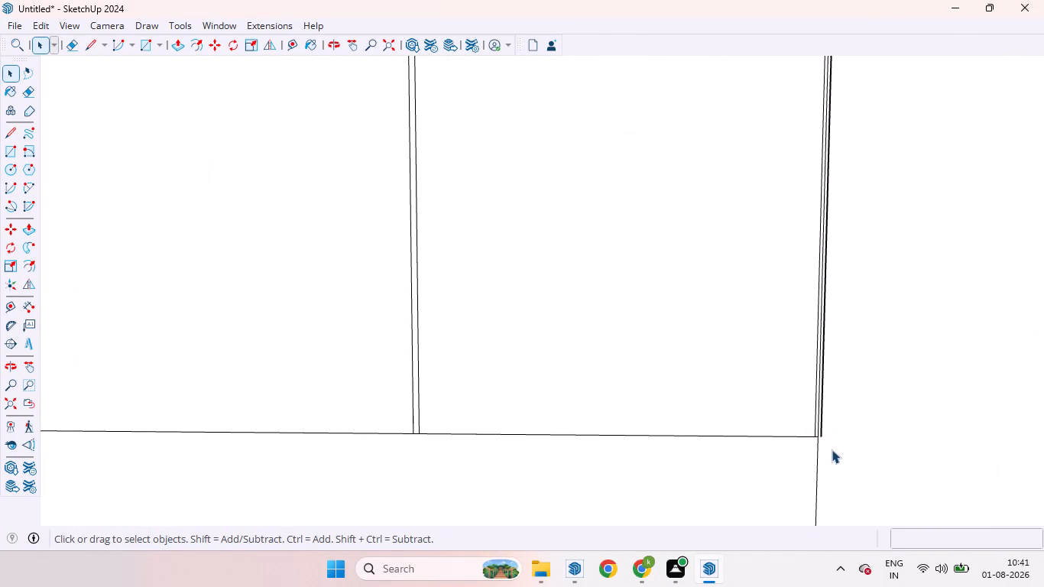
key("l")
scroll(839, 422, "up", 17)
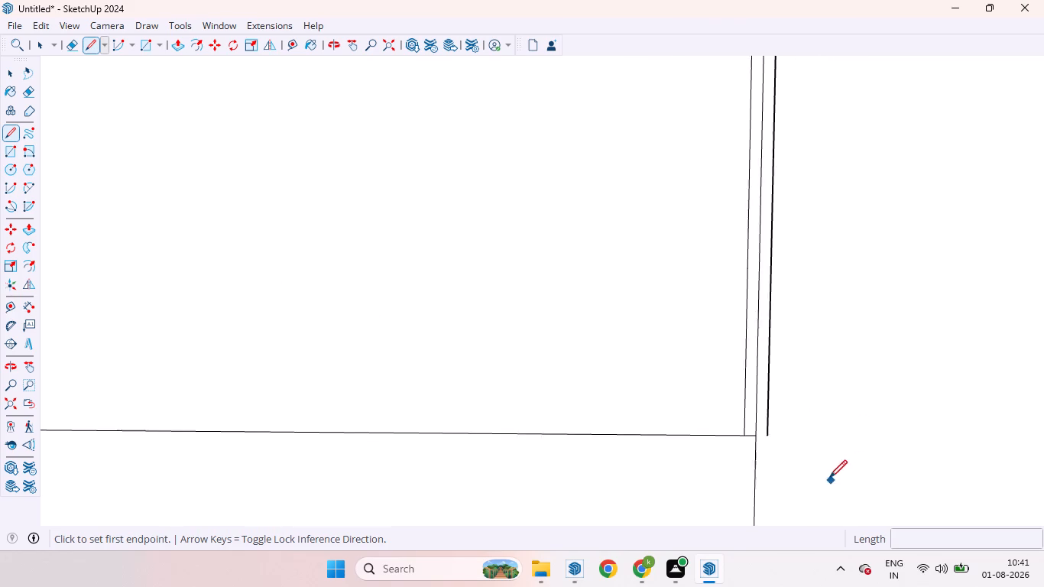
scroll(810, 453, "up", 5)
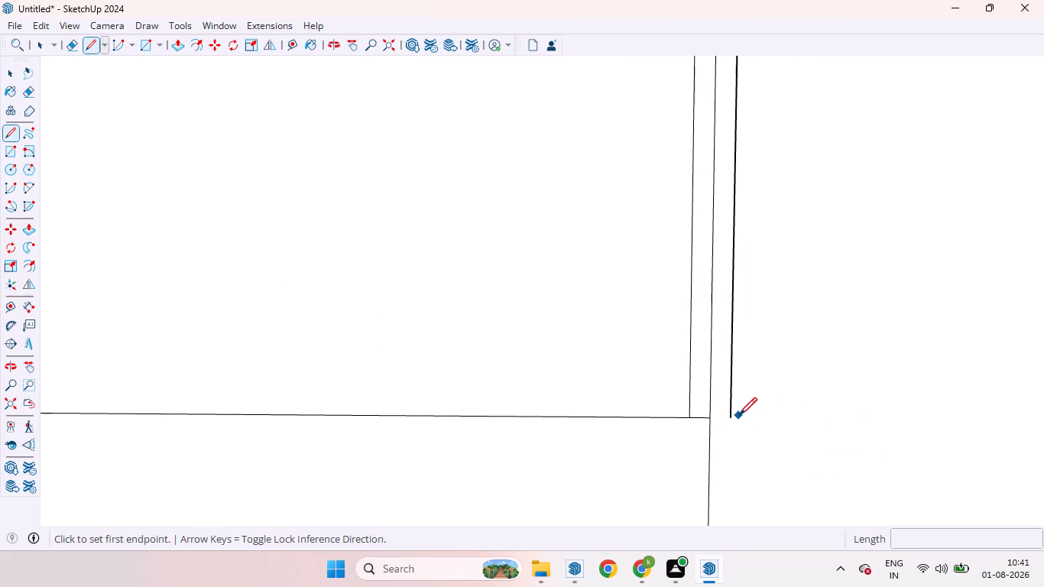
left_click(734, 415)
scroll(738, 422, "down", 17)
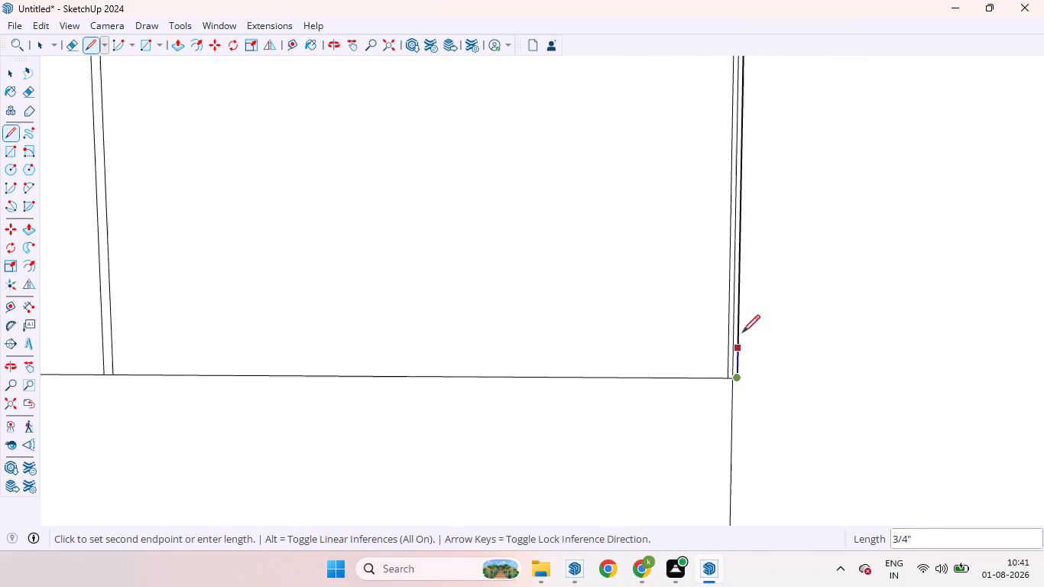
scroll(742, 332, "down", 18)
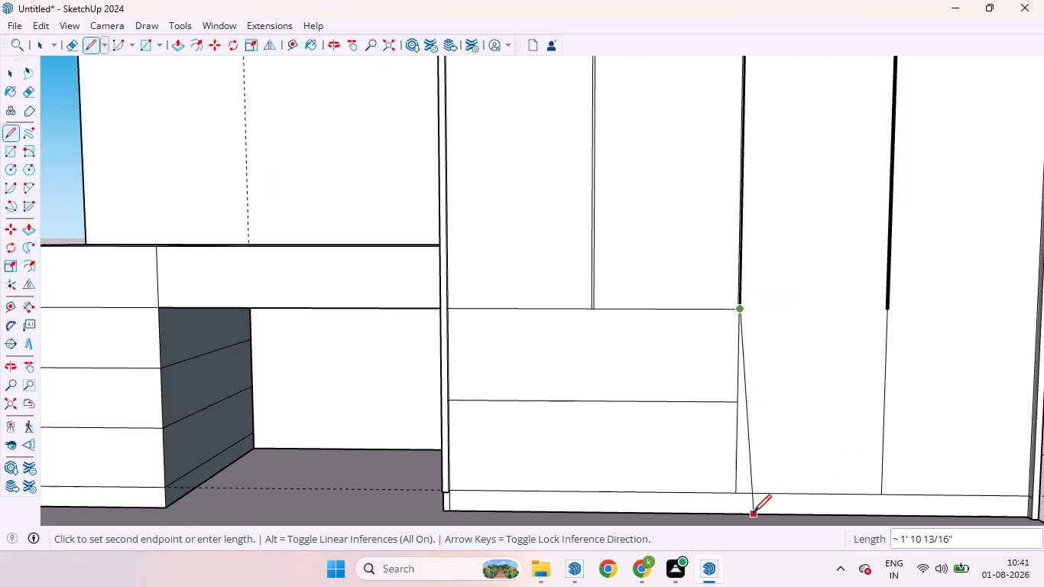
scroll(754, 498, "down", 1)
scroll(754, 493, "up", 12)
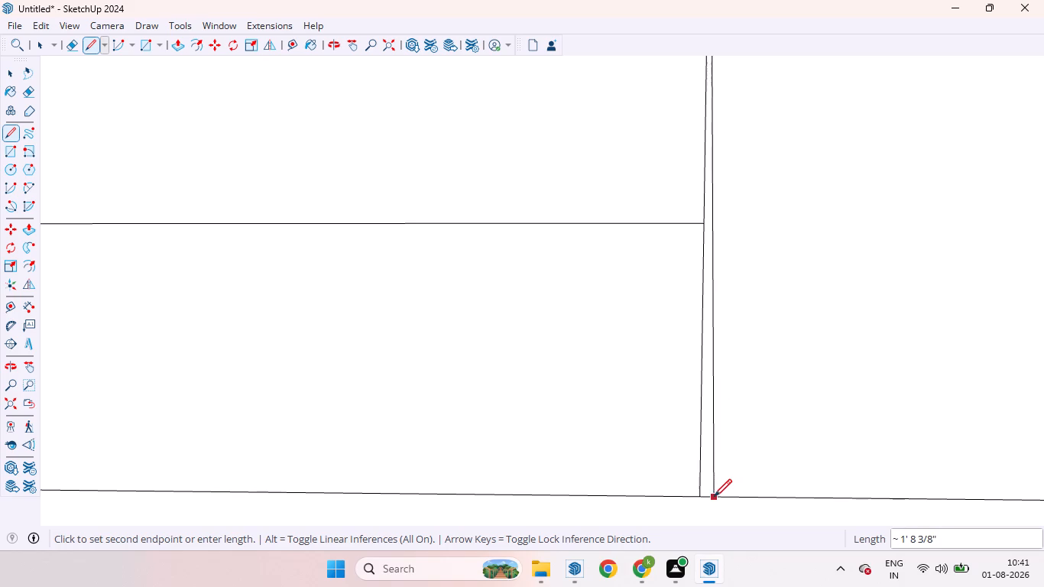
left_click(710, 498)
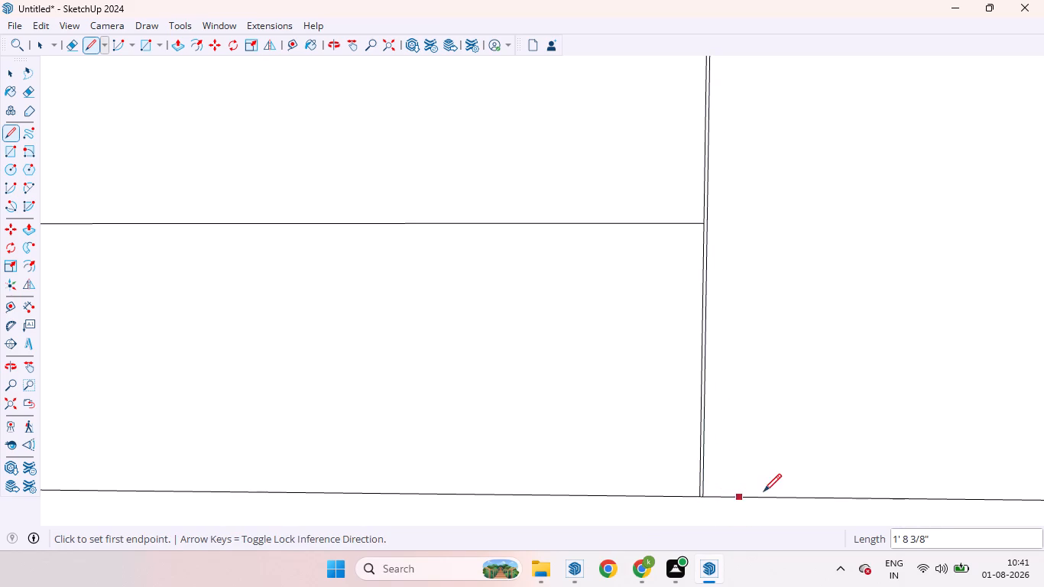
key("space")
Copy the new vertical line beside the wardrobe drawers 6 mm across the division to its drawer side.
scroll(835, 204, "down", 7)
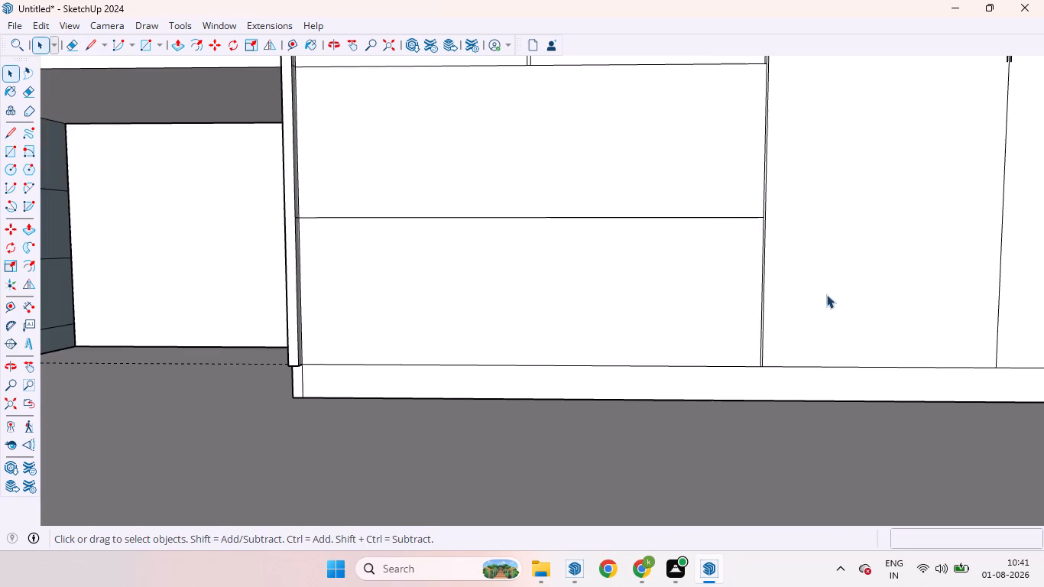
scroll(779, 249, "up", 13)
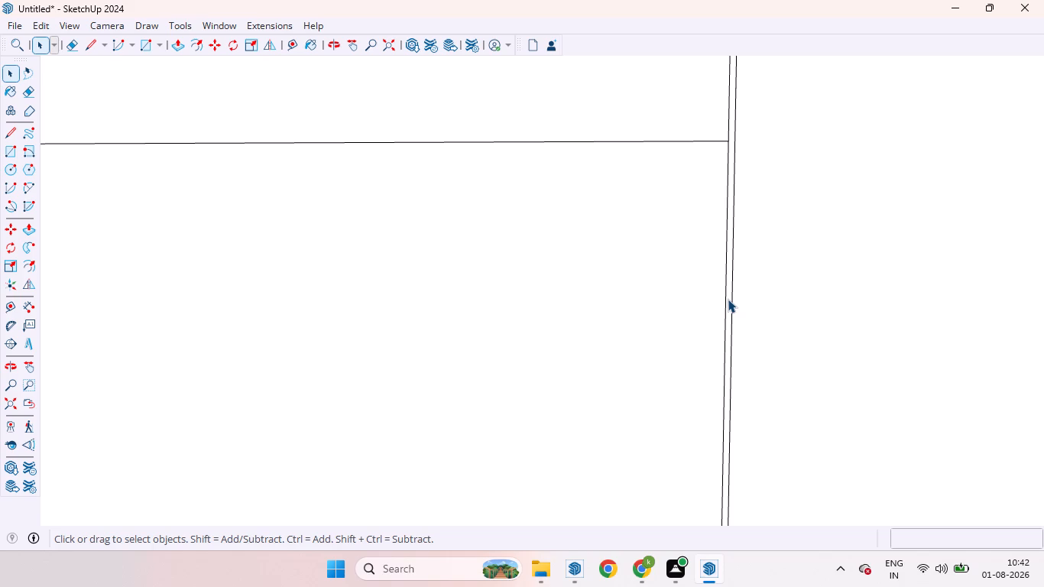
left_click(731, 303)
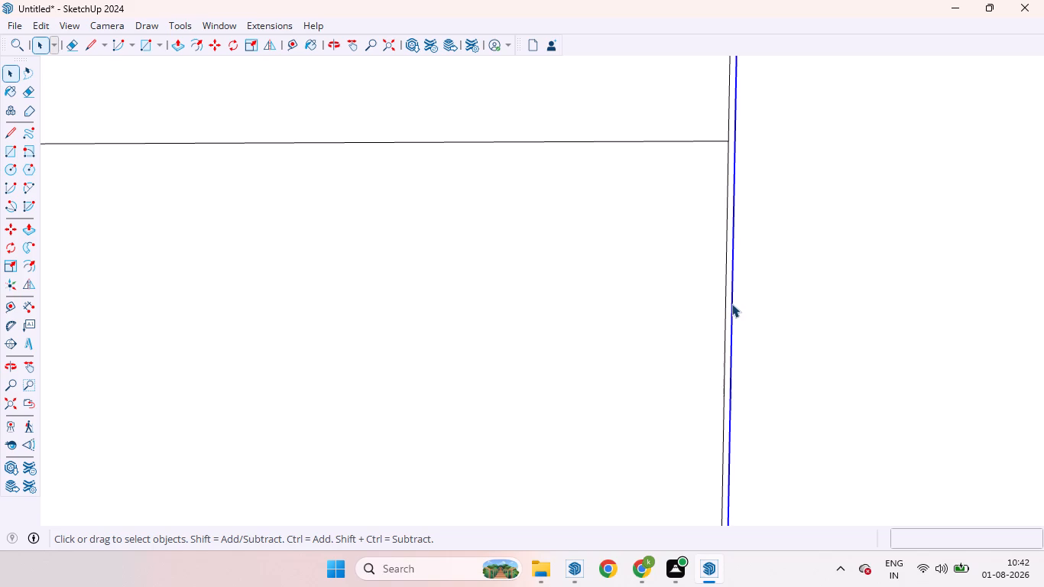
key("m")
left_click(734, 303)
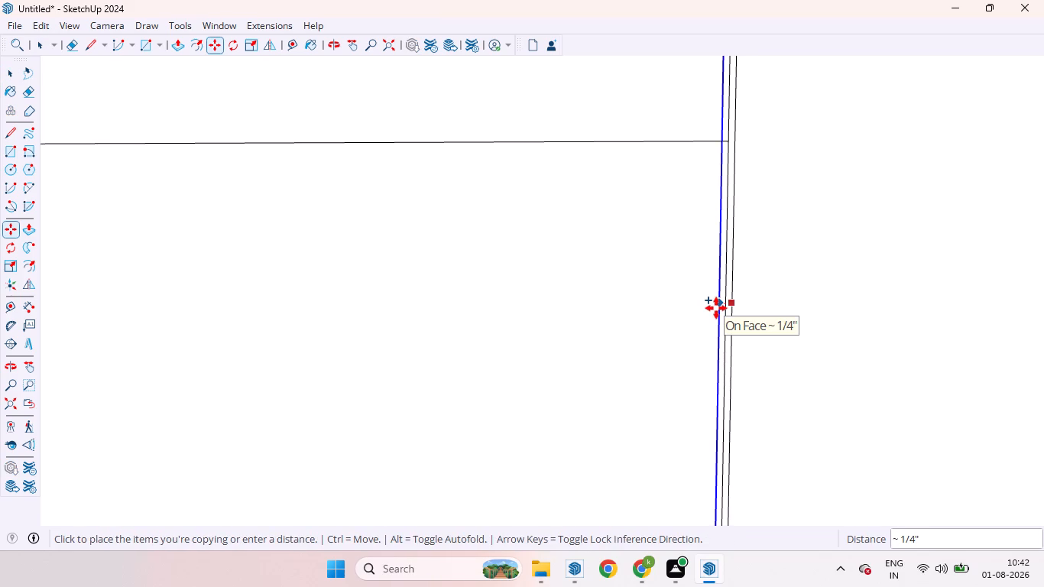
type("6mm")
key("Return")
scroll(789, 328, "down", 1)
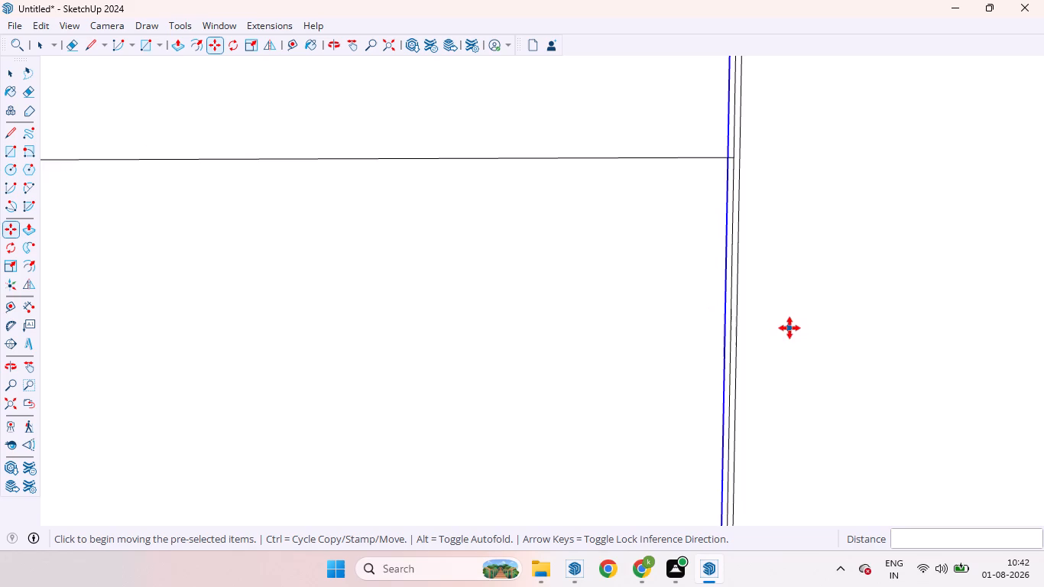
scroll(789, 328, "down", 7)
scroll(760, 305, "up", 1)
scroll(760, 305, "down", 4)
scroll(754, 298, "up", 1)
scroll(754, 299, "down", 13)
key("space")
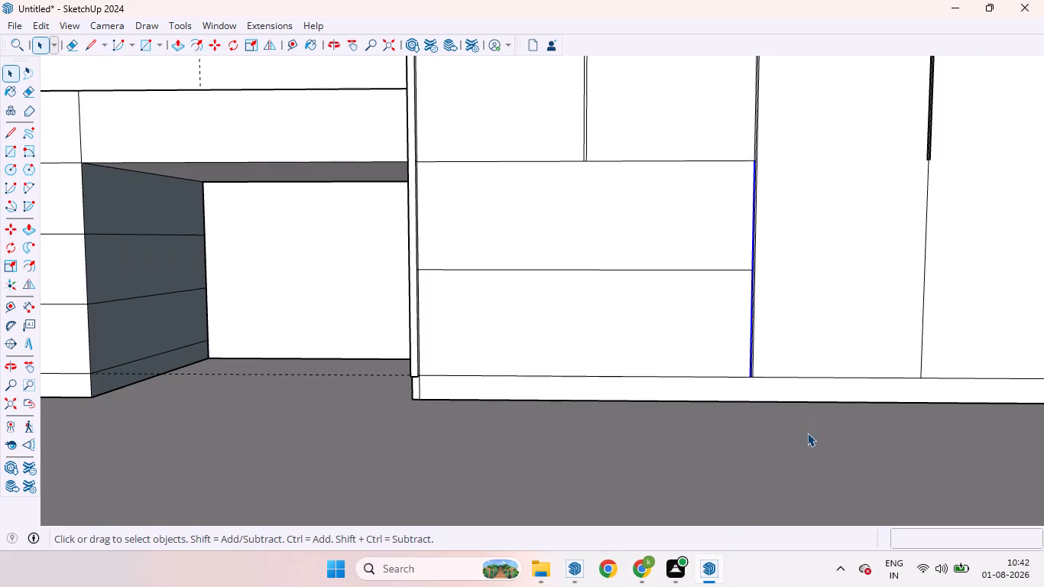
left_click(807, 433)
Draw a line about 1' 8 3/8" long from the lower end of the third division's far gap line down to the skirting's top edge.
scroll(935, 177, "up", 7)
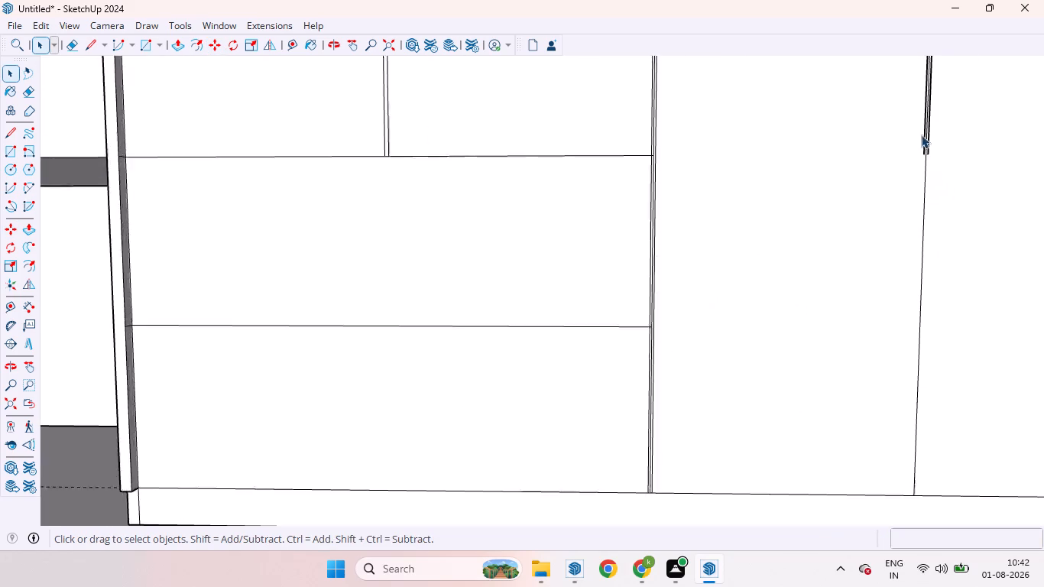
scroll(921, 135, "up", 1)
key("l")
scroll(936, 142, "up", 7)
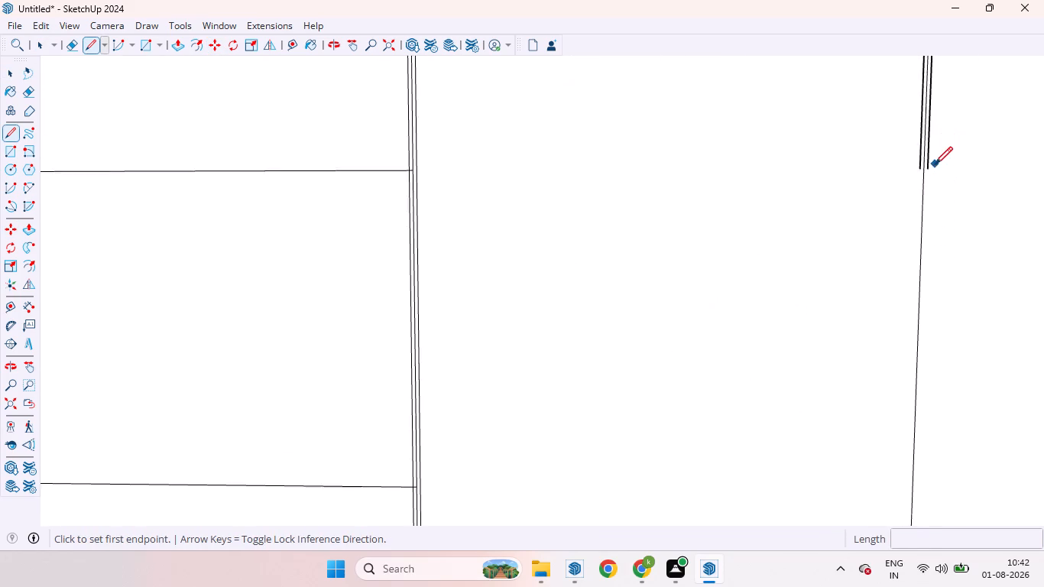
scroll(935, 164, "up", 8)
left_click(919, 159)
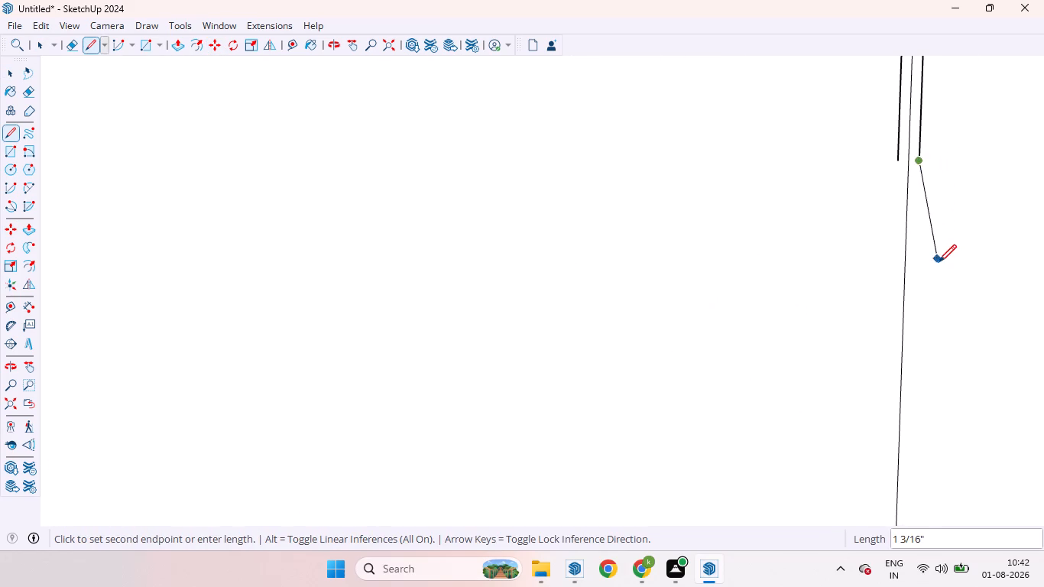
scroll(939, 262, "down", 12)
key("Up")
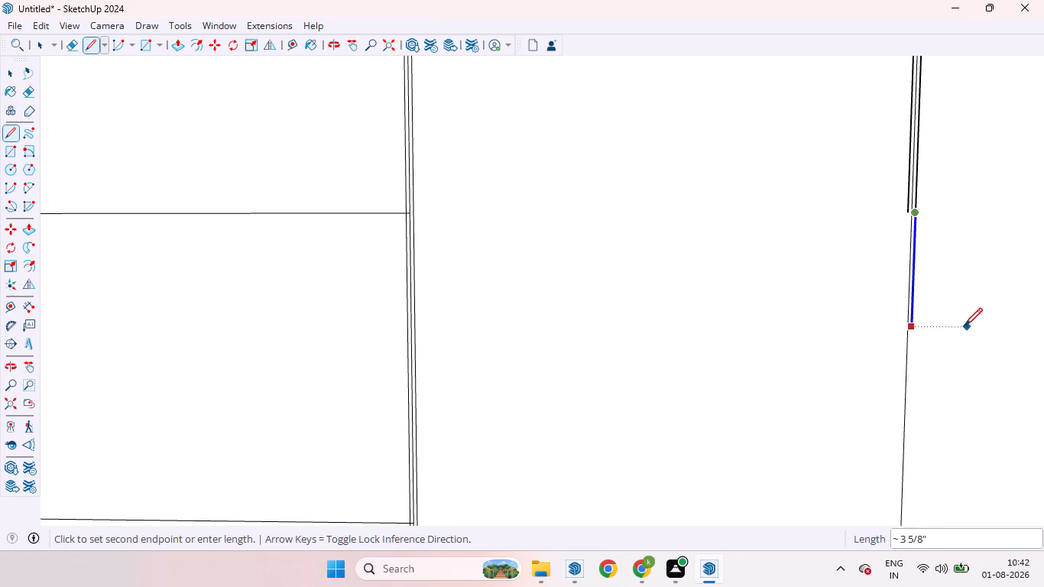
scroll(963, 346, "down", 15)
scroll(964, 444, "down", 6)
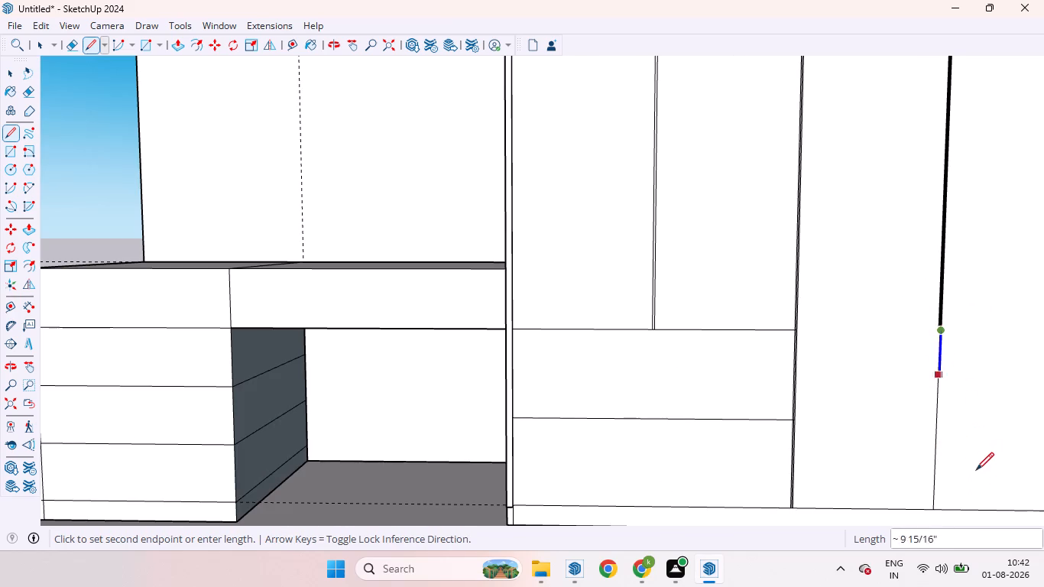
scroll(974, 503, "up", 13)
scroll(929, 455, "down", 4)
scroll(929, 440, "up", 1)
scroll(929, 437, "down", 4)
scroll(926, 316, "down", 1)
scroll(926, 316, "up", 1)
scroll(926, 316, "down", 4)
scroll(939, 473, "up", 2)
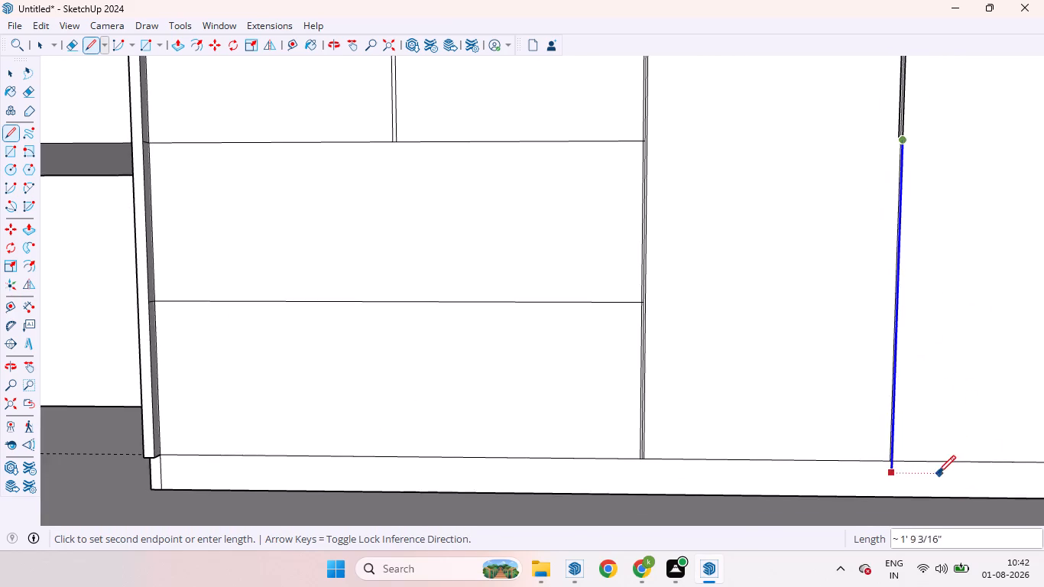
scroll(938, 473, "up", 10)
scroll(837, 436, "up", 5)
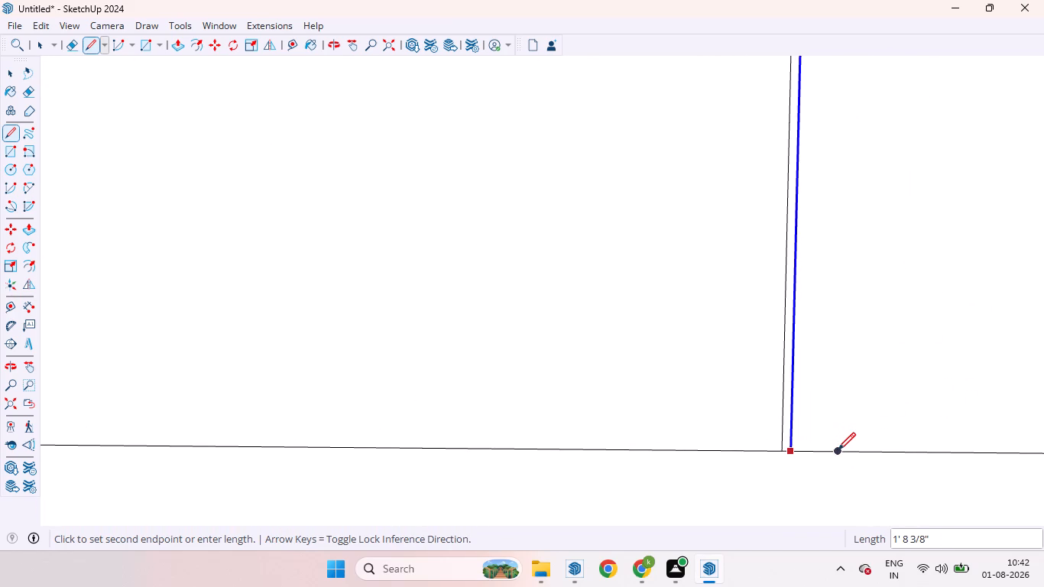
left_click(839, 450)
scroll(880, 371, "down", 7)
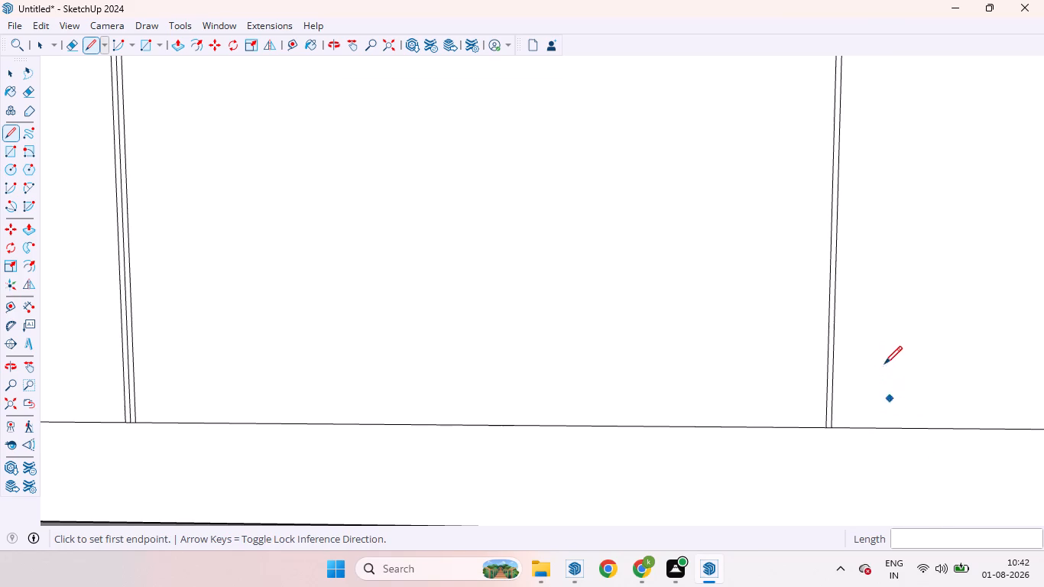
Copy the new vertical line about 1/4" across the third division to its drawer side.
key("space")
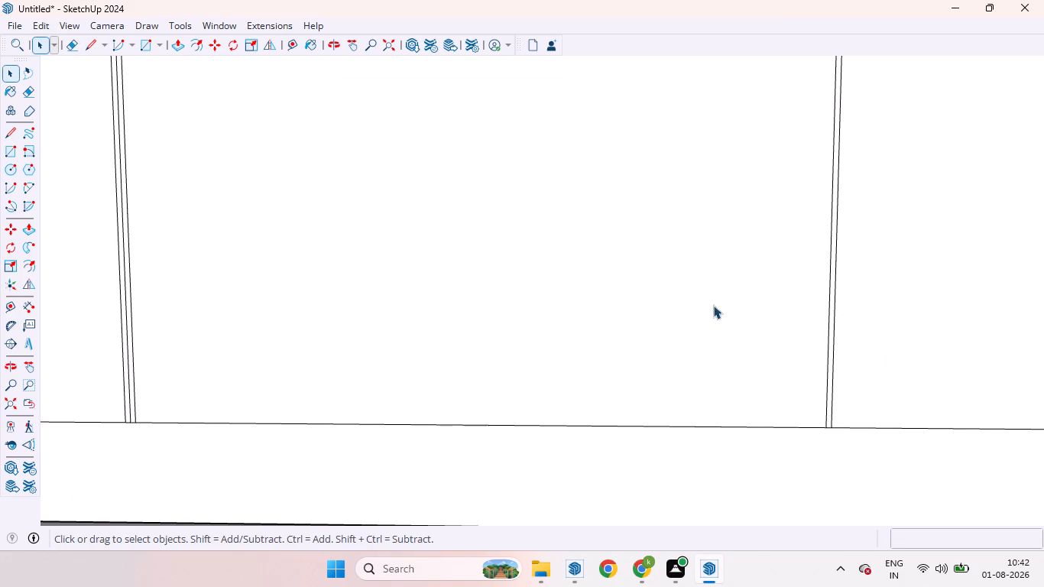
left_click(834, 297)
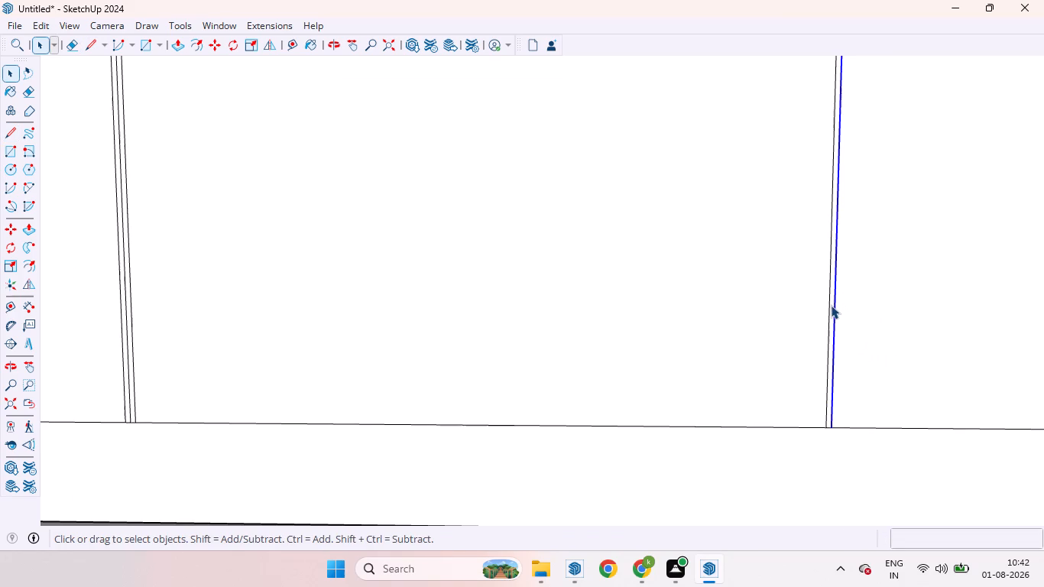
key("m")
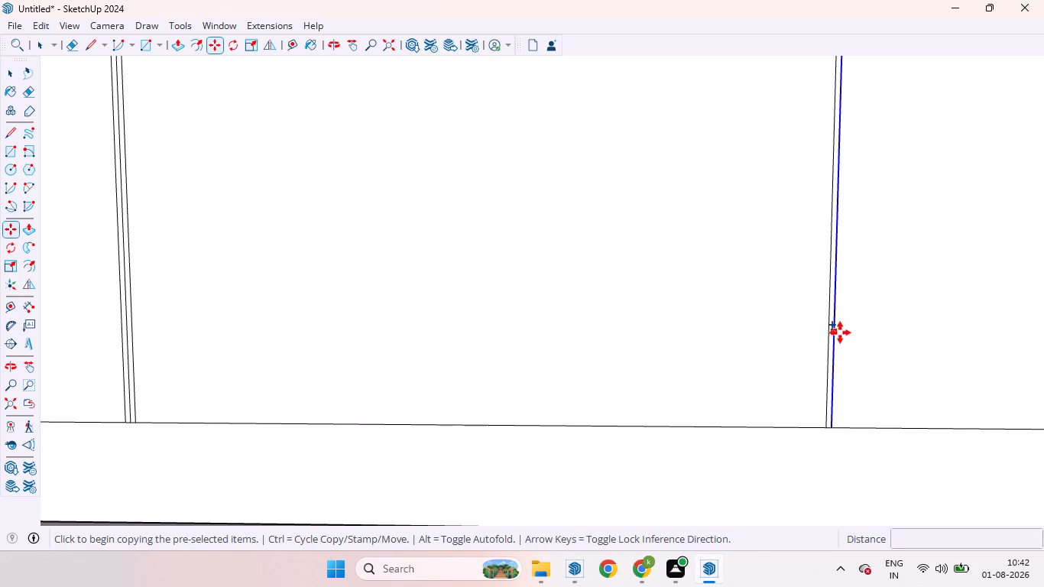
left_click(834, 339)
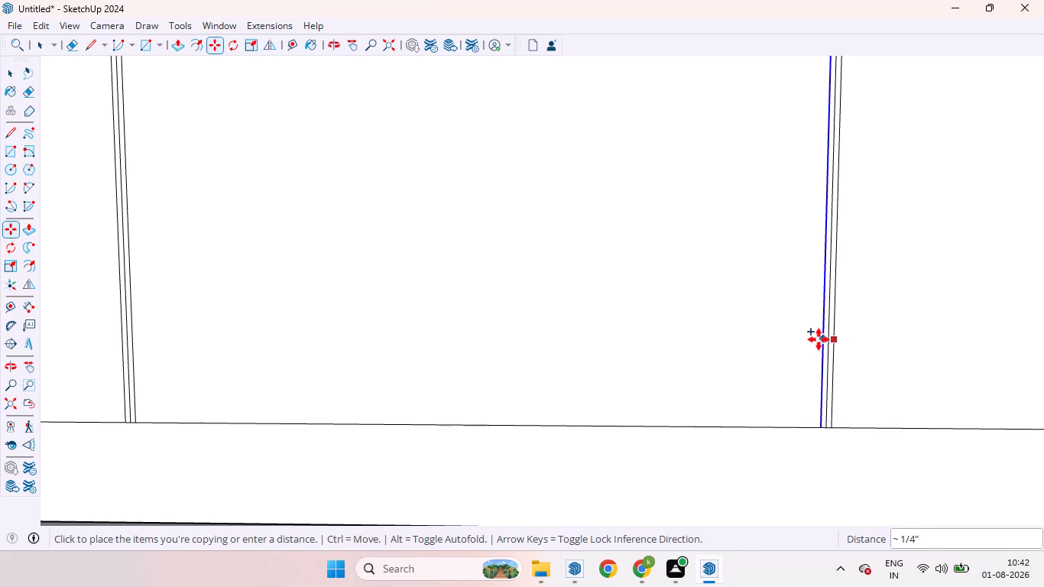
left_click(819, 339)
key("space")
scroll(664, 417, "down", 8)
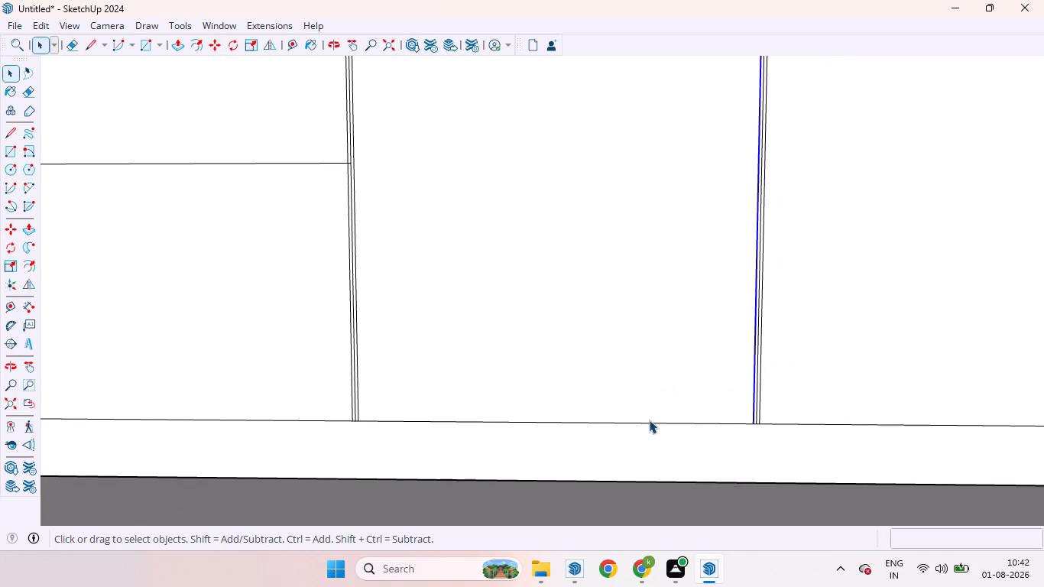
scroll(649, 420, "down", 11)
left_click(930, 394)
Examine the gap lines of the lower doors where they meet the wardrobe's drawer fronts.
scroll(694, 297, "up", 6)
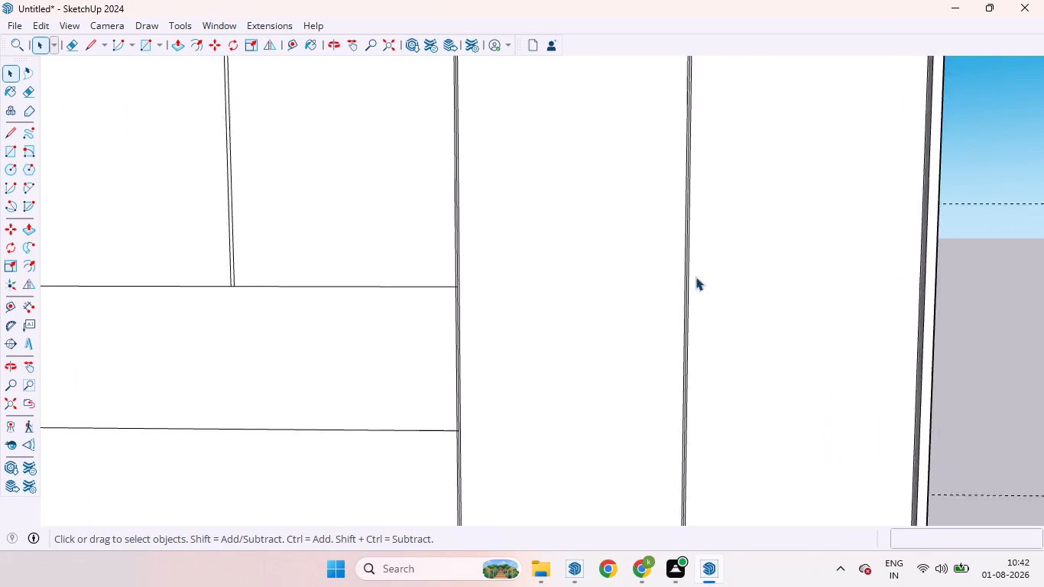
scroll(695, 277, "up", 1)
scroll(721, 259, "down", 6)
scroll(830, 292, "down", 5)
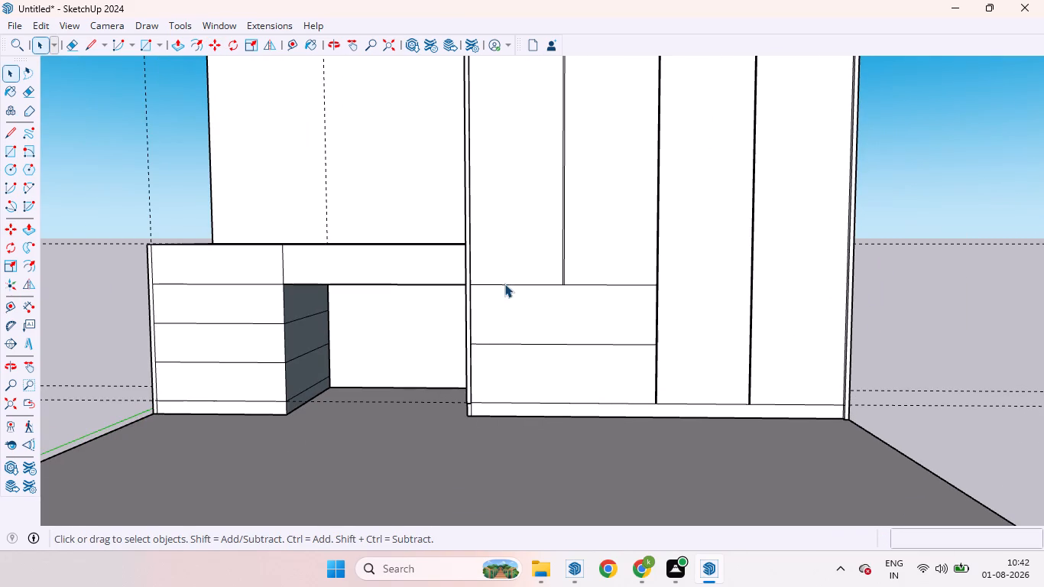
scroll(512, 256, "up", 4)
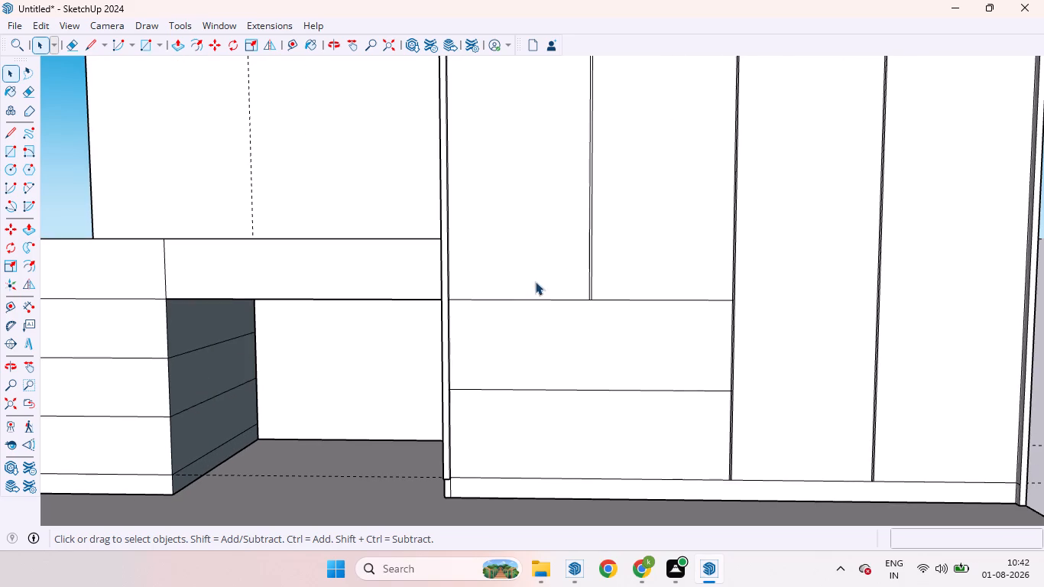
scroll(582, 289, "up", 12)
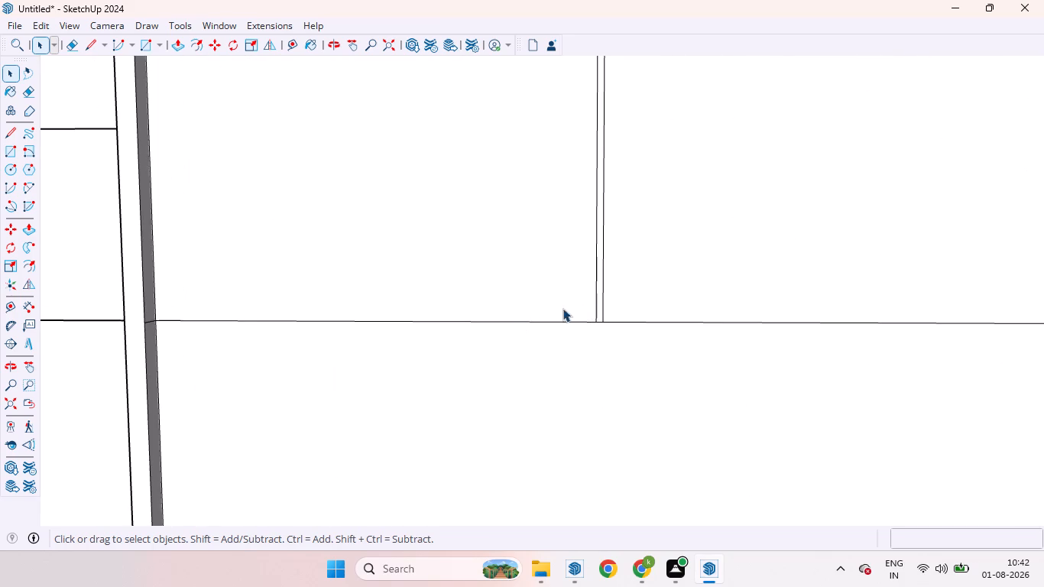
scroll(585, 306, "down", 8)
scroll(578, 241, "up", 4)
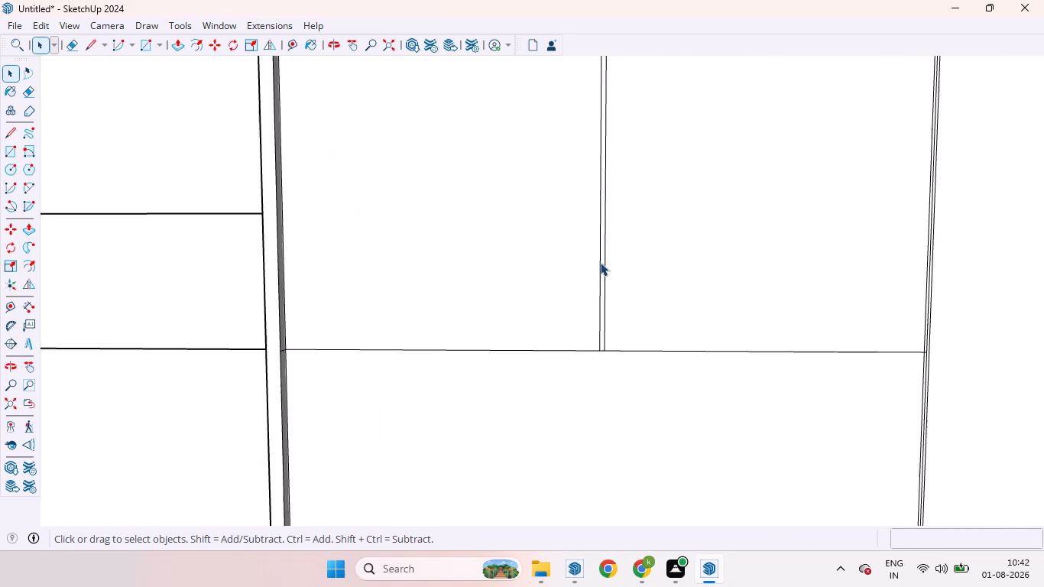
scroll(605, 268, "up", 5)
scroll(605, 269, "down", 19)
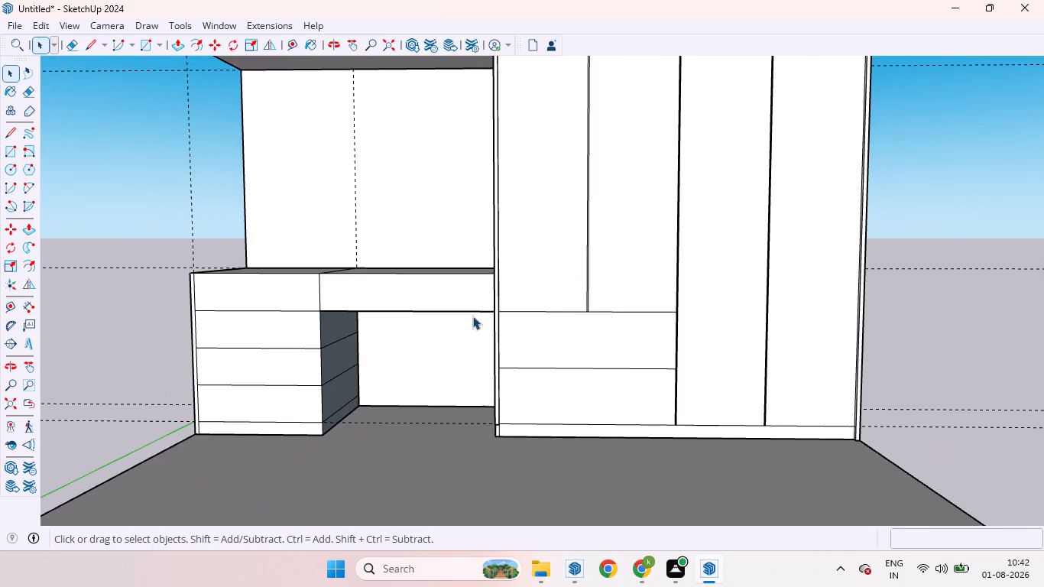
Copy the vertical divider line of the study desk's top drawer row 3 mm towards the kneehole side.
scroll(267, 307, "up", 2)
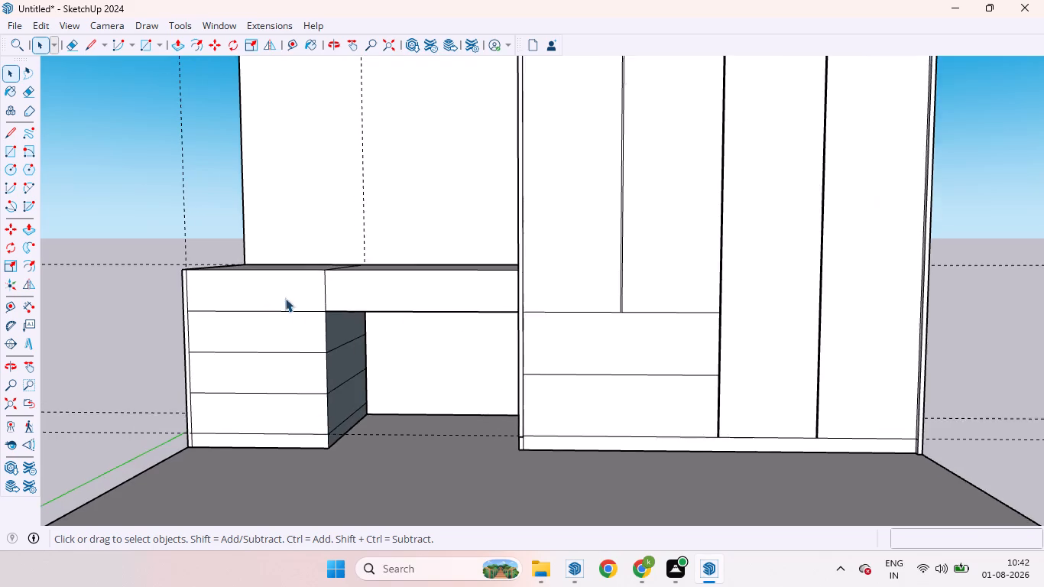
scroll(285, 298, "up", 6)
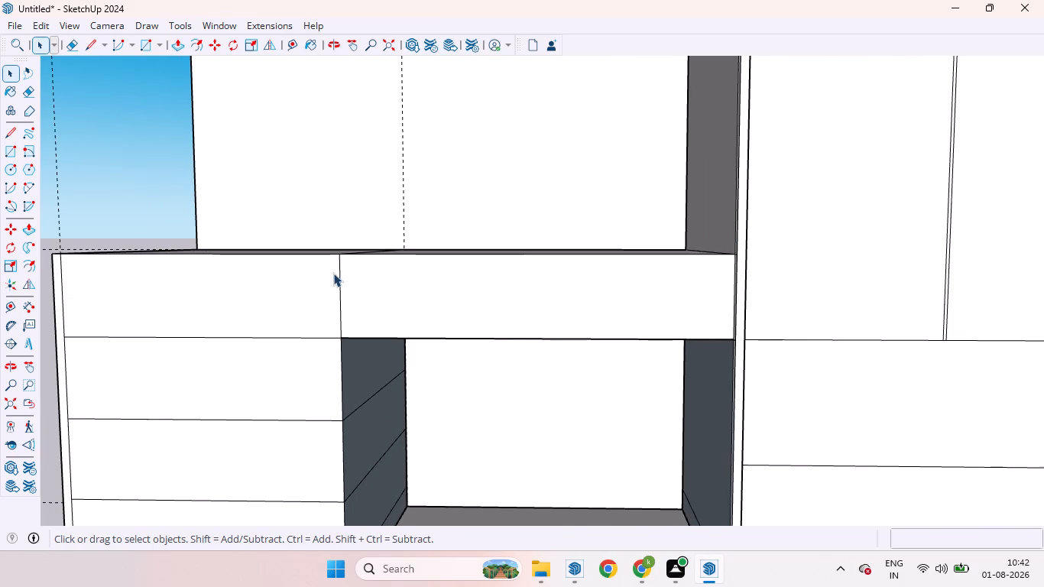
scroll(323, 271, "up", 8)
middle_click_drag(371, 285, 382, 287)
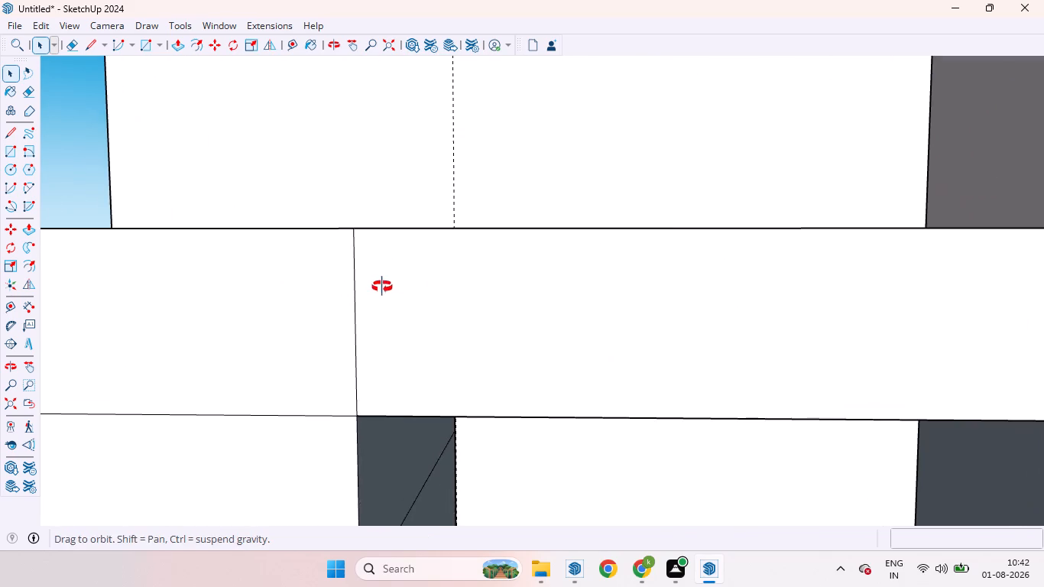
middle_click_drag(382, 287, 430, 287)
scroll(410, 293, "up", 4)
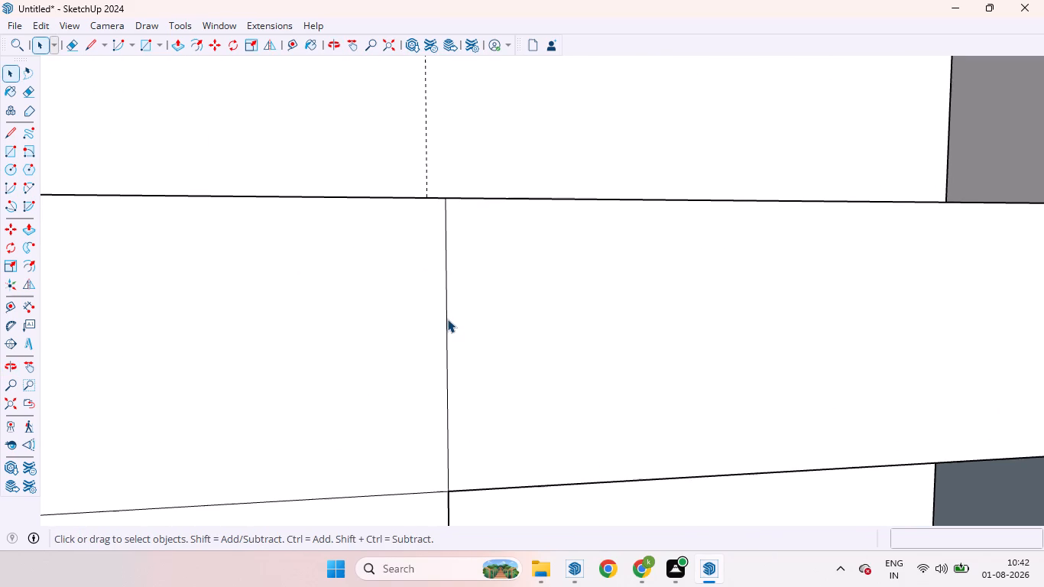
left_click(445, 319)
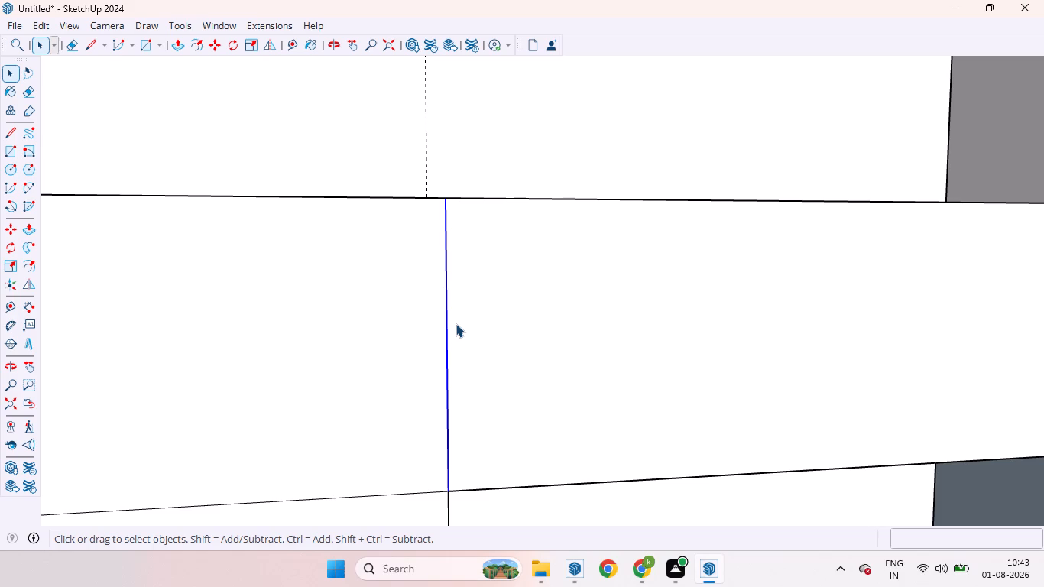
key("m")
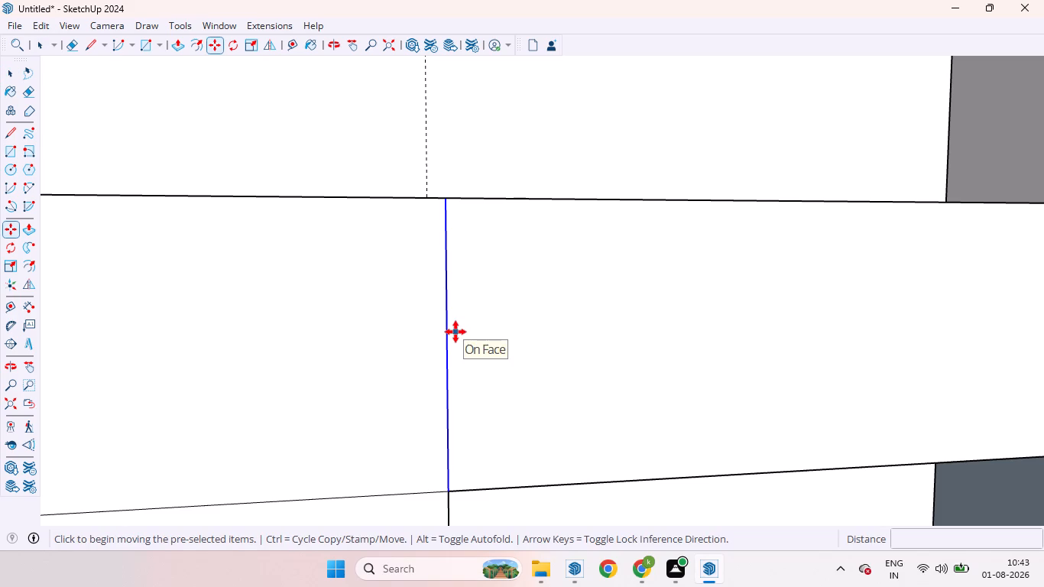
left_click(448, 361)
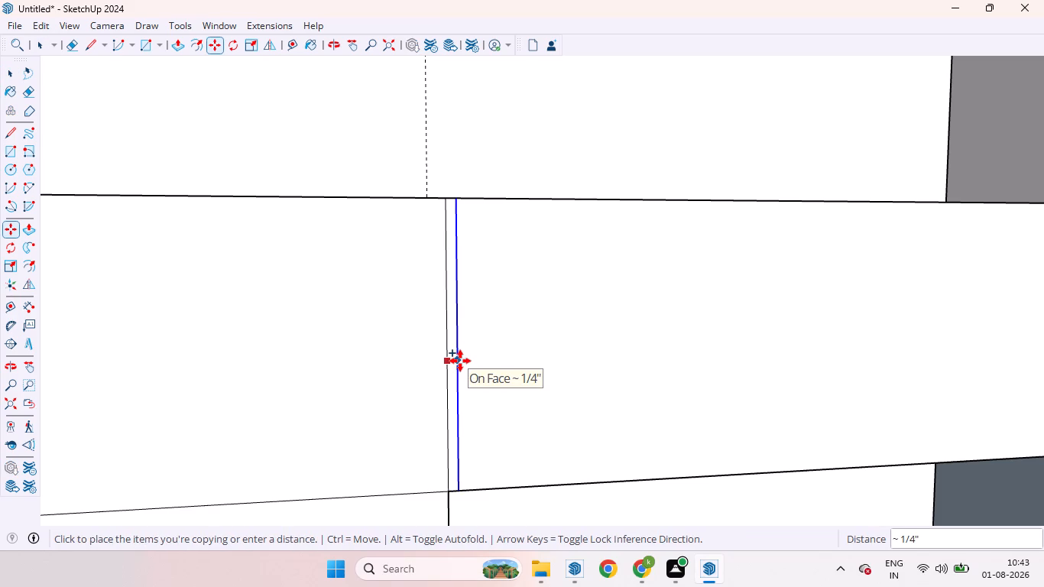
type("3mm")
key("Return")
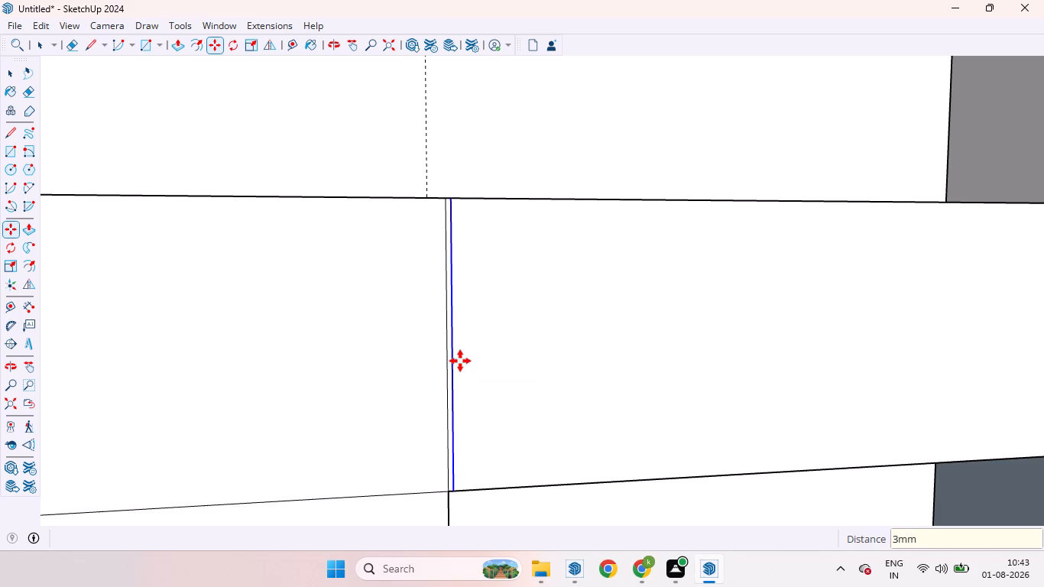
Copy the new desk divider line 6 mm back across the original divider, towards the drawer stack.
left_click(454, 436)
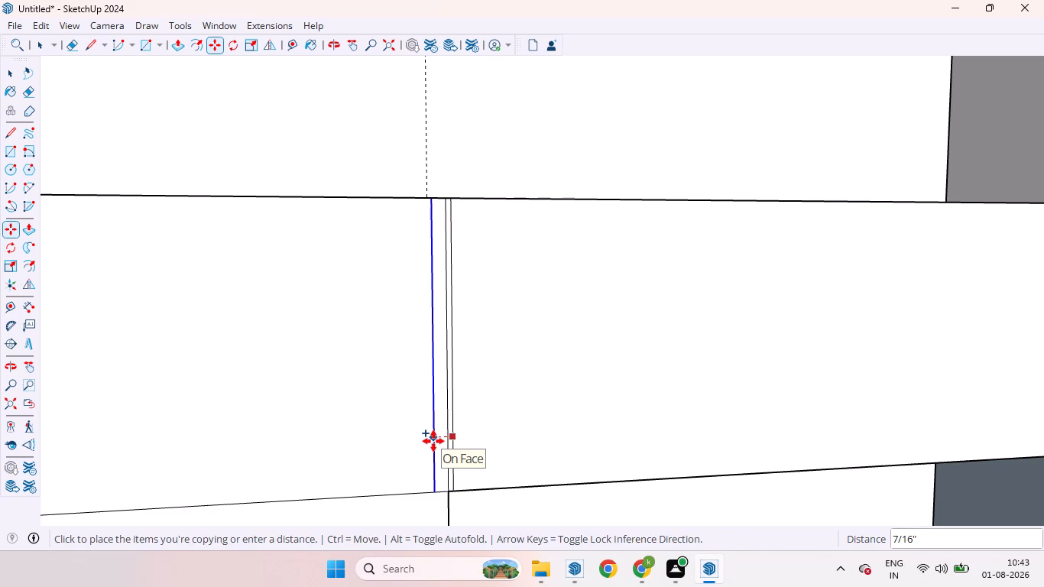
key("3")
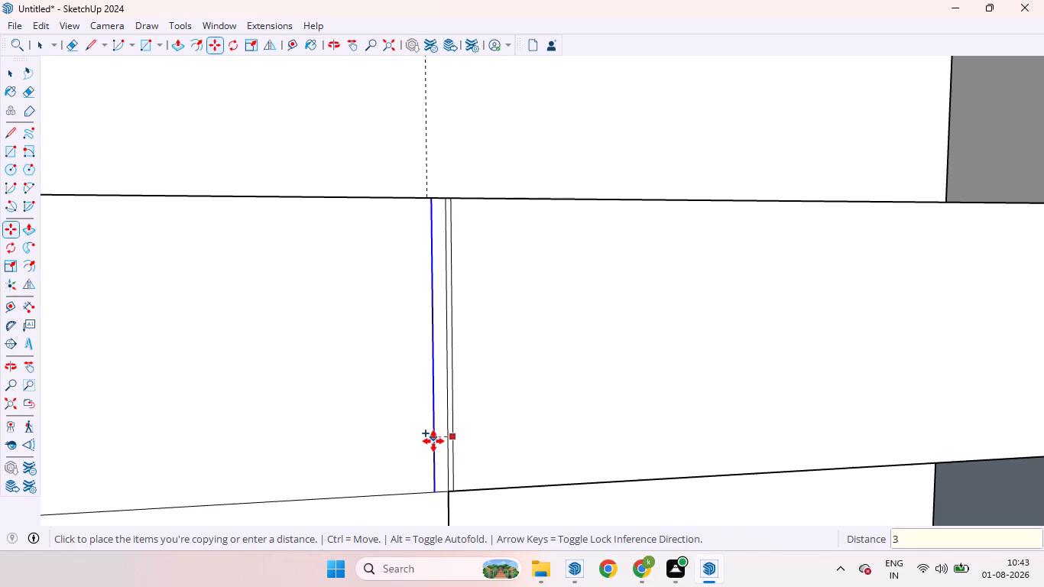
key("BackSpace")
type("6m")
key("m")
key("Return")
scroll(492, 452, "down", 2)
scroll(492, 452, "up", 1)
scroll(492, 452, "down", 3)
scroll(413, 427, "down", 20)
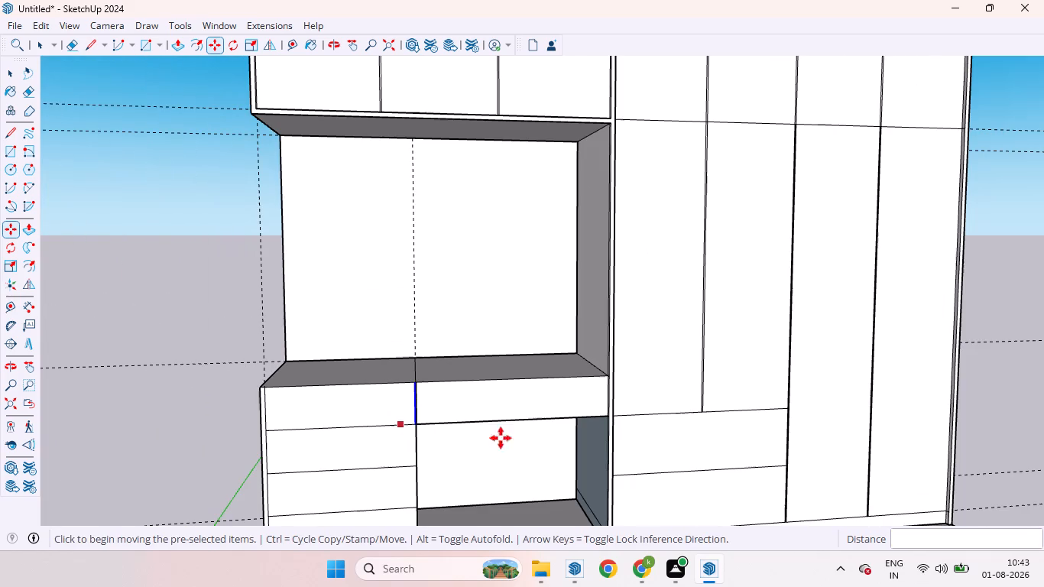
key("space")
Delete the original vertical divider line between its two new copies in the study desk's top drawer row.
scroll(424, 418, "down", 5)
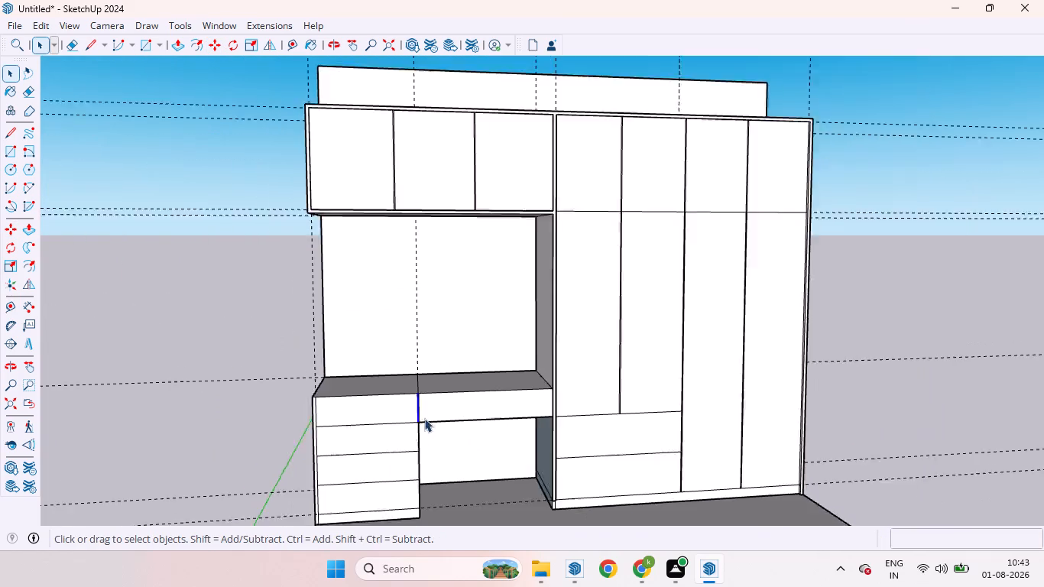
scroll(424, 418, "down", 1)
scroll(401, 405, "up", 11)
scroll(418, 397, "down", 7)
scroll(277, 461, "up", 10)
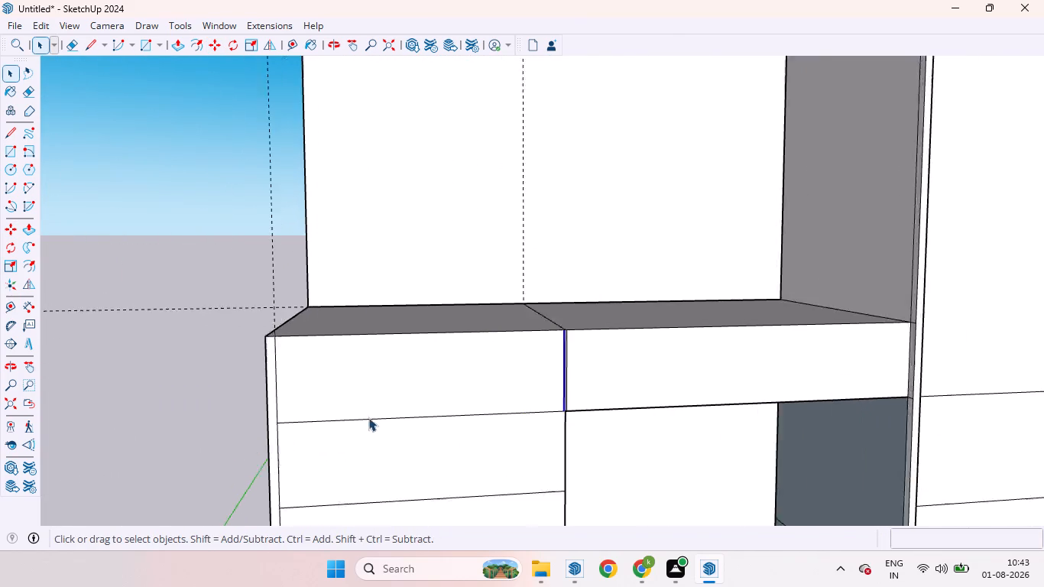
scroll(368, 417, "up", 1)
scroll(485, 397, "up", 9)
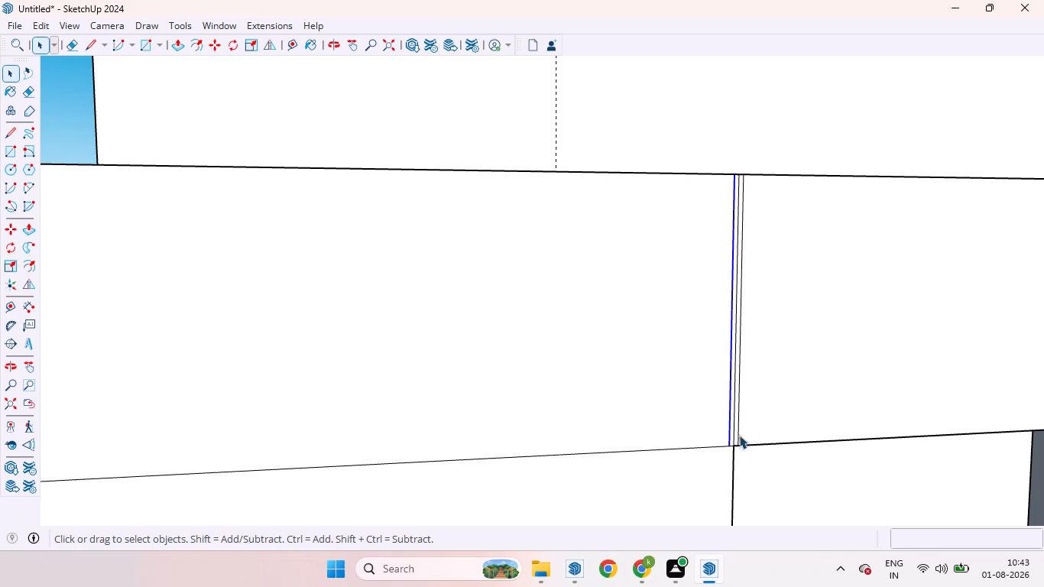
left_click(733, 435)
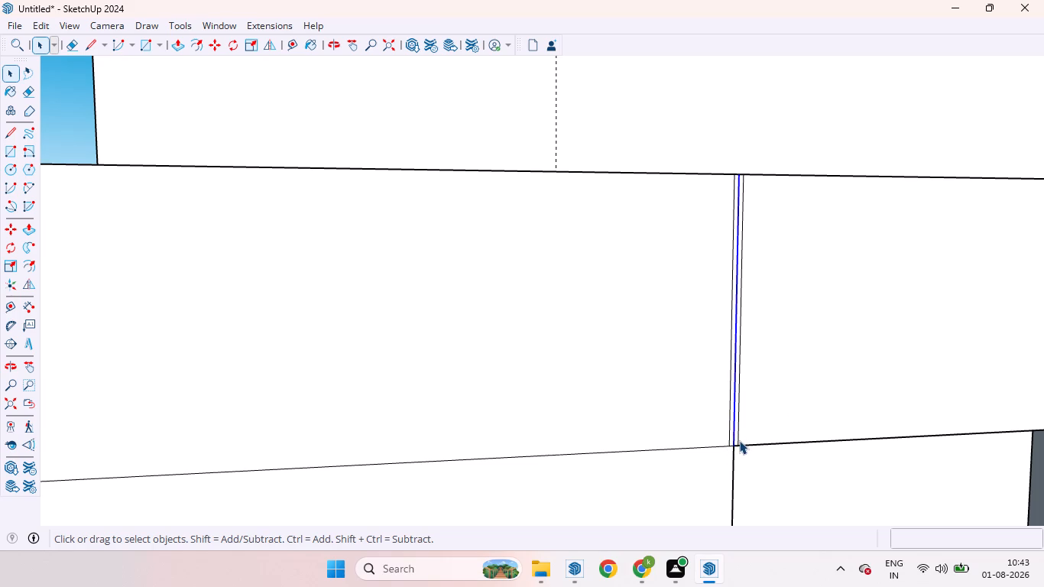
key("Delete")
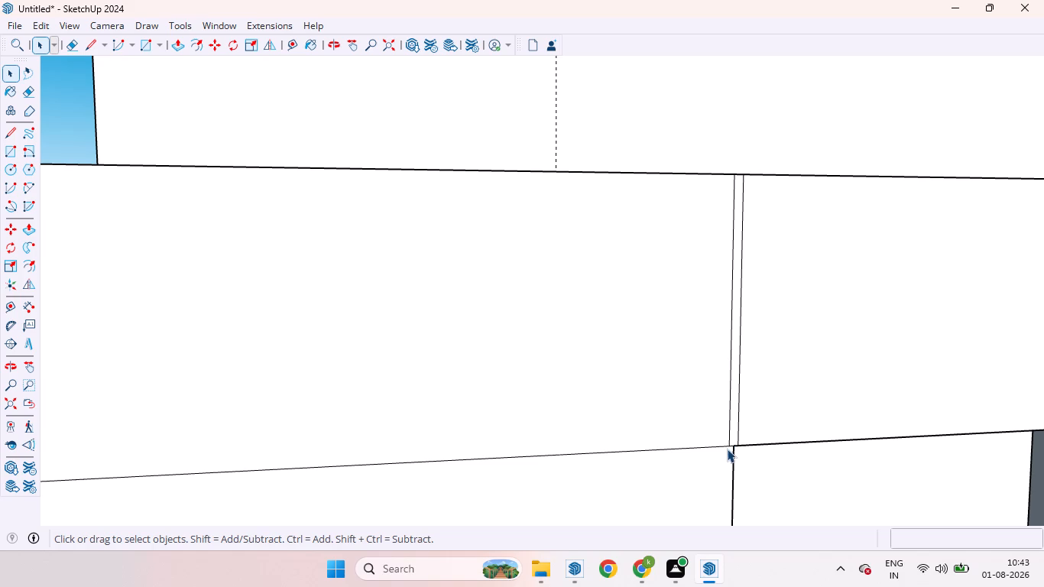
Pull the narrow vertical frame strip at the desk's outer end forward by 18 mm.
scroll(722, 456, "down", 5)
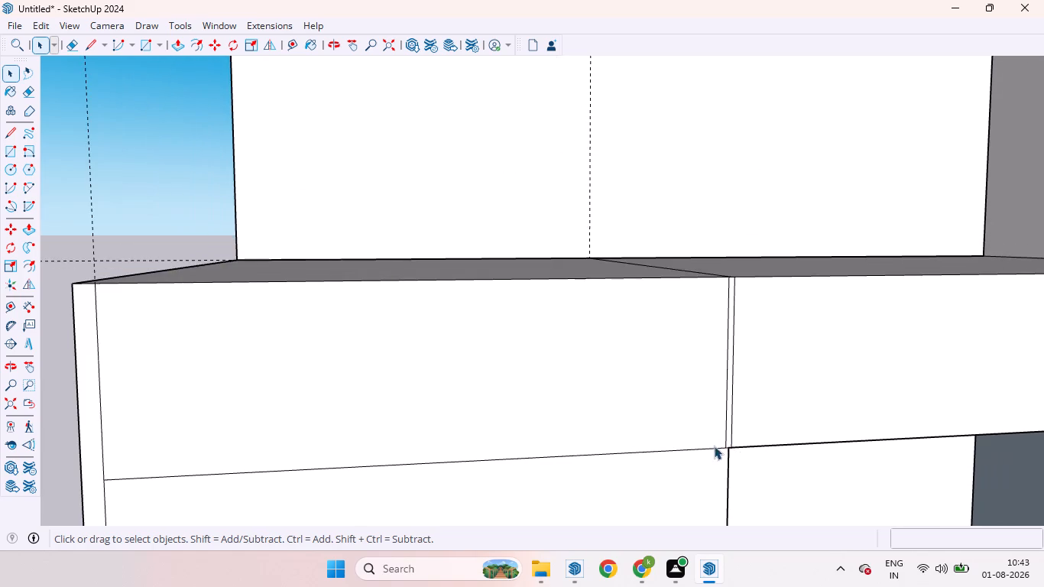
middle_click_drag(686, 441, 632, 418)
scroll(641, 410, "down", 7)
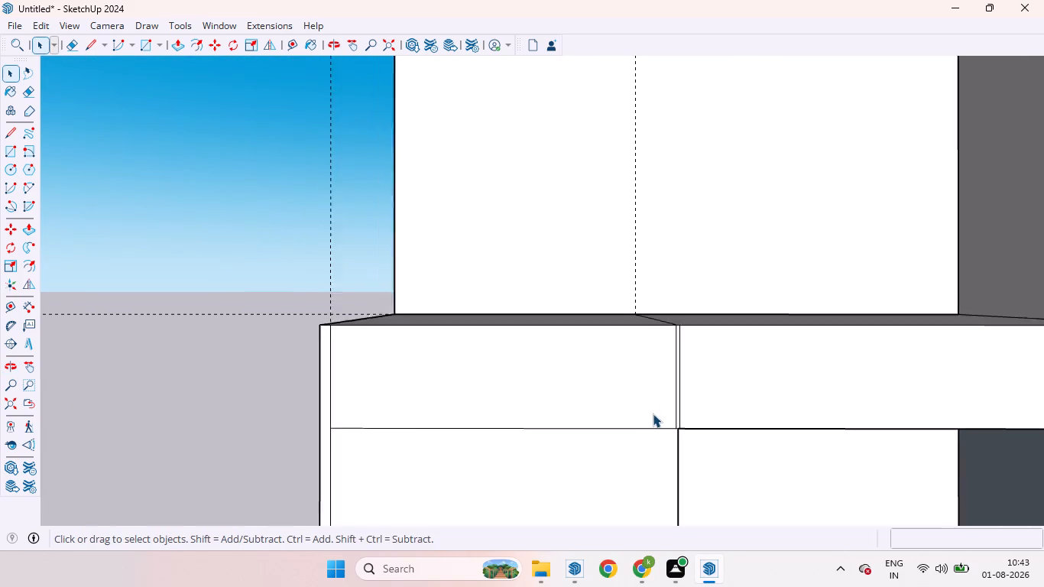
scroll(653, 413, "down", 1)
scroll(637, 420, "up", 5)
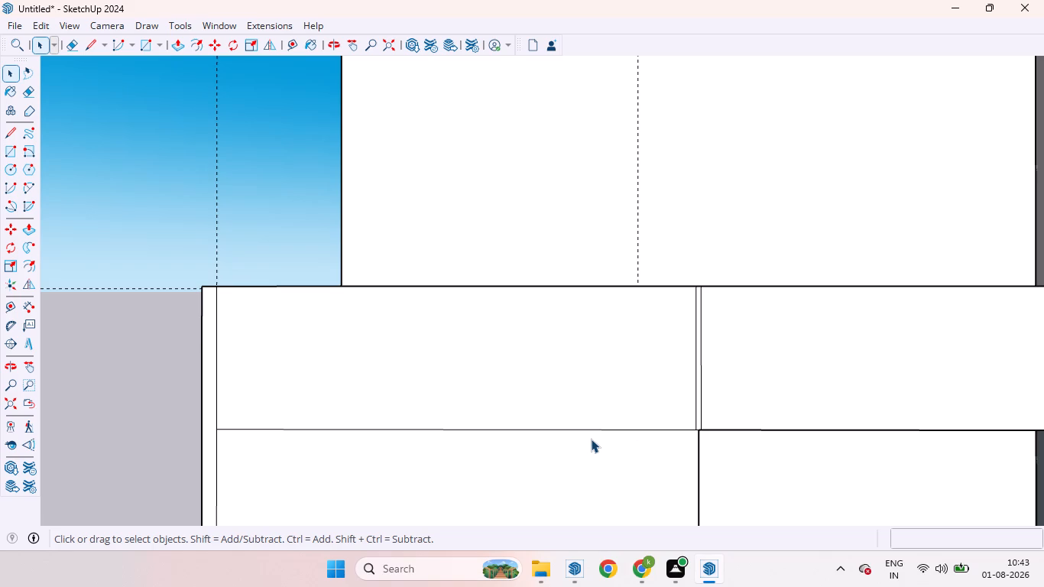
scroll(628, 365, "down", 6)
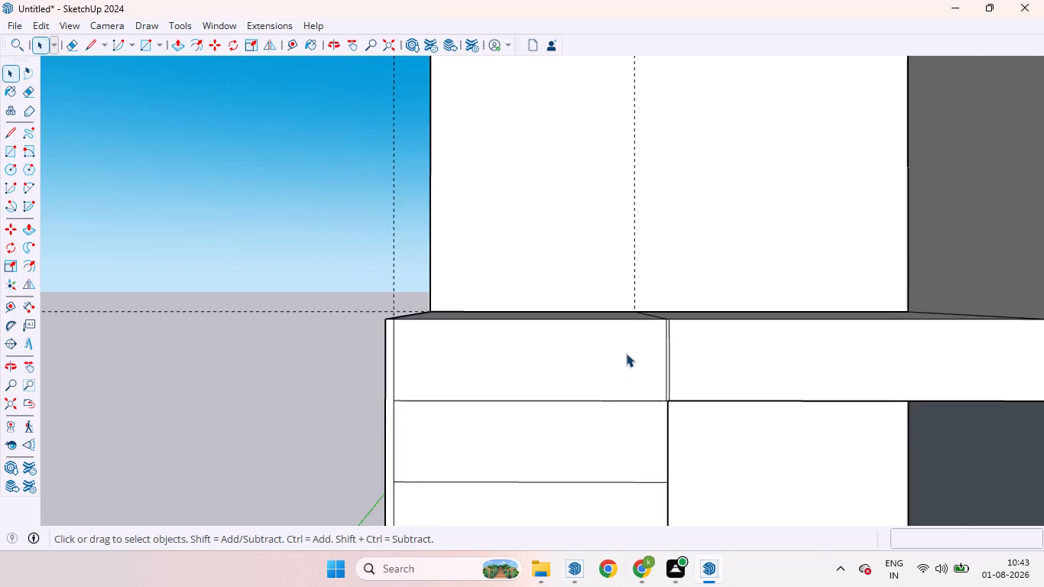
scroll(626, 353, "down", 9)
scroll(511, 355, "up", 15)
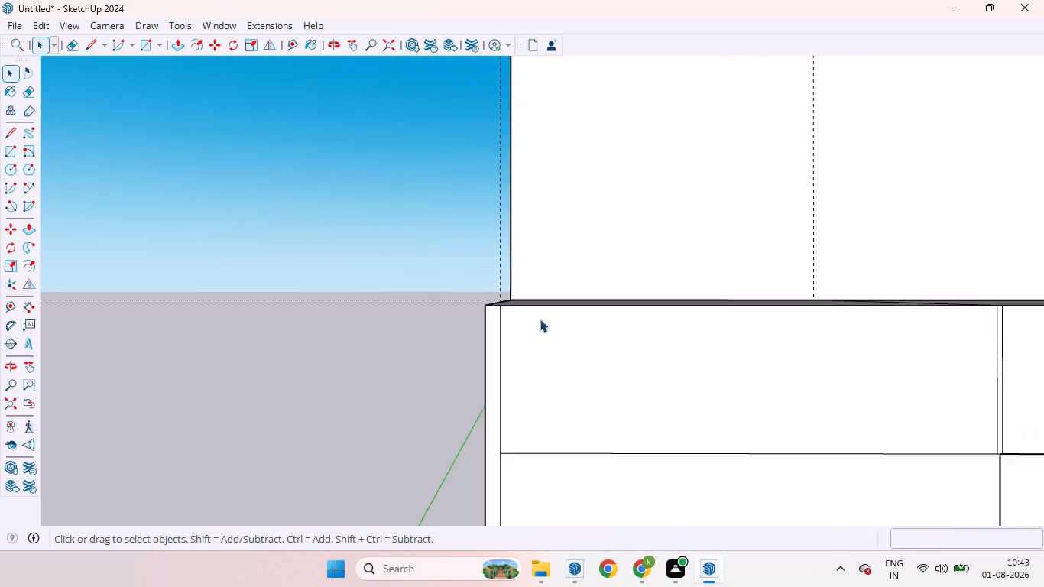
scroll(540, 319, "up", 1)
middle_click_drag(524, 350, 364, 438)
scroll(397, 351, "down", 3)
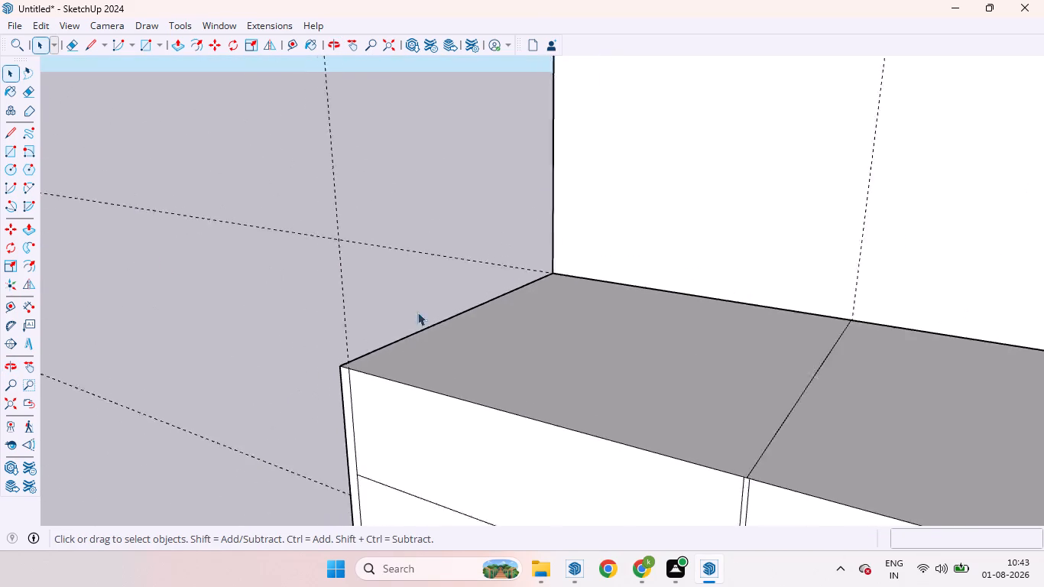
scroll(417, 312, "down", 16)
scroll(406, 293, "up", 5)
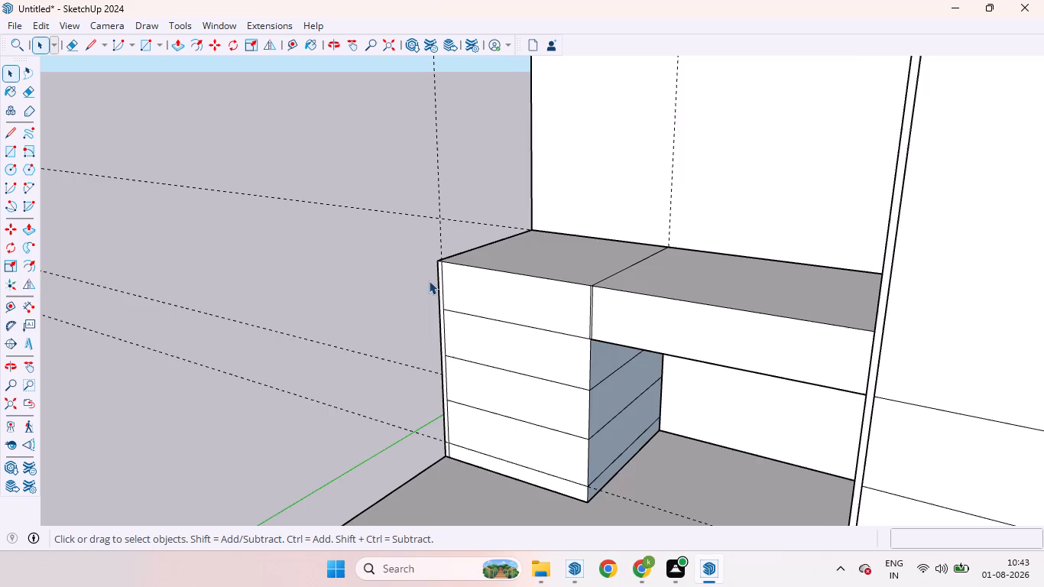
scroll(429, 282, "down", 4)
scroll(435, 288, "up", 19)
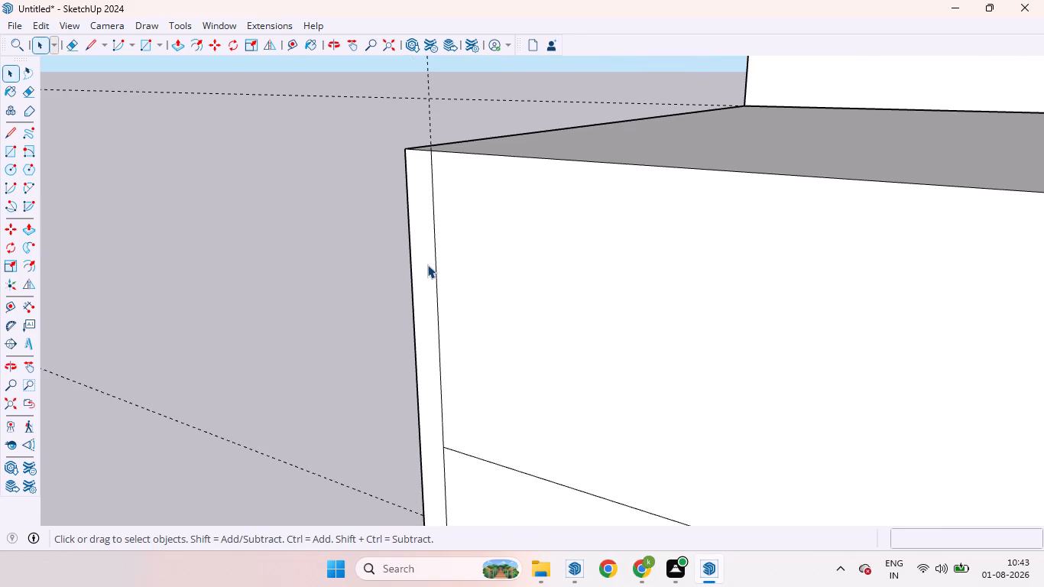
left_click(426, 264)
key("p")
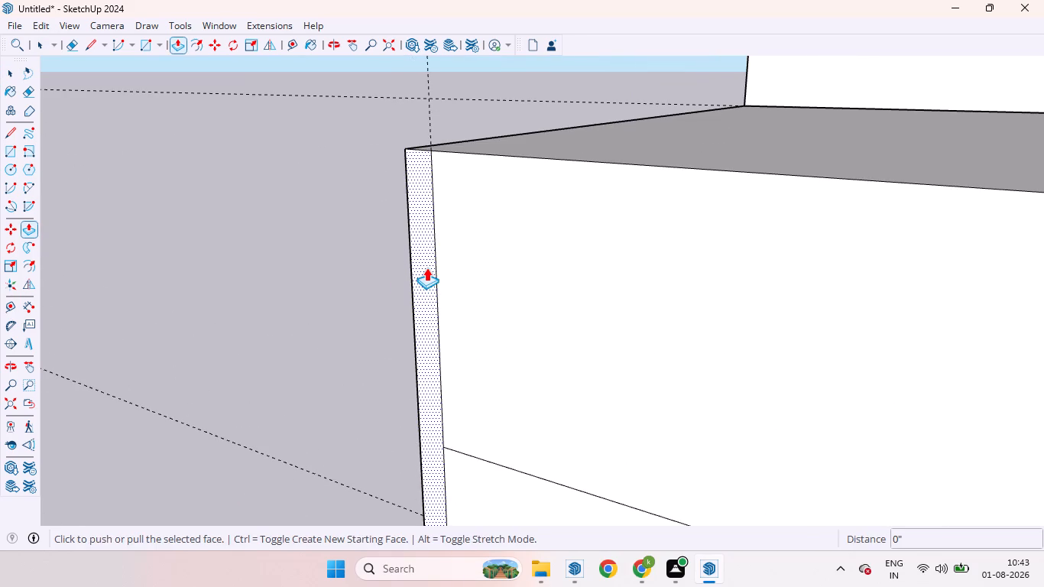
double_click(426, 268)
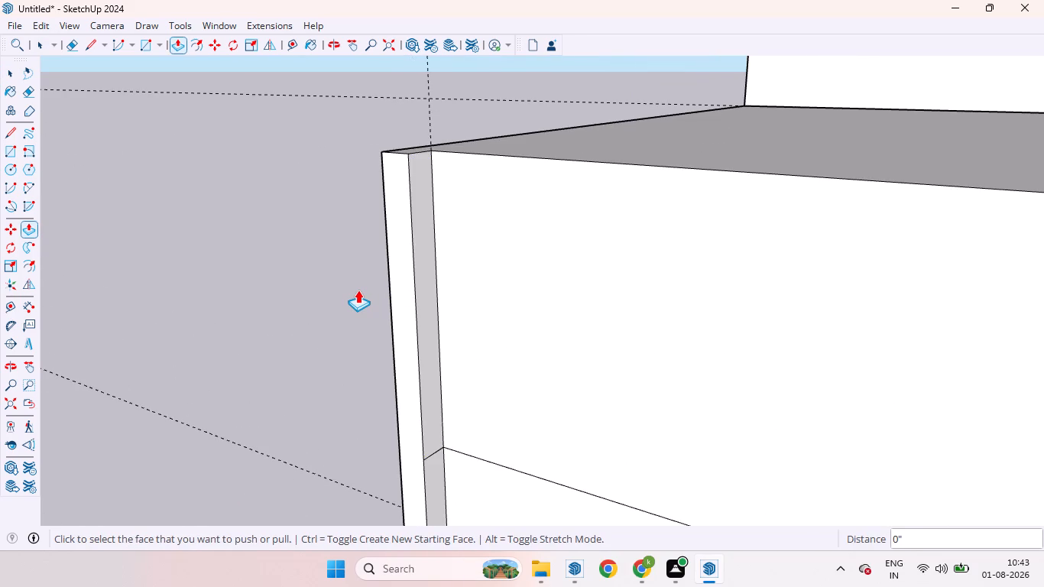
key("ctrl+z")
left_click_drag(418, 250, 406, 253)
type("18")
type("mm")
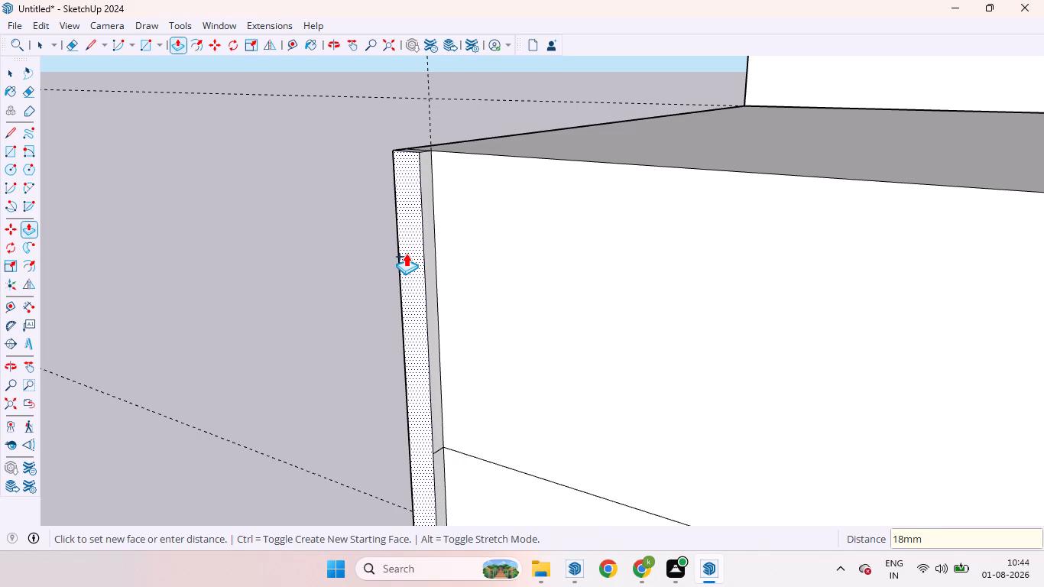
left_click_drag(406, 253, 409, 254)
key("Return")
key("space")
Copy the full horizontal line between the wardrobe's lower doors and drawer fronts 6 mm downward, including the short gap segment.
scroll(313, 266, "down", 11)
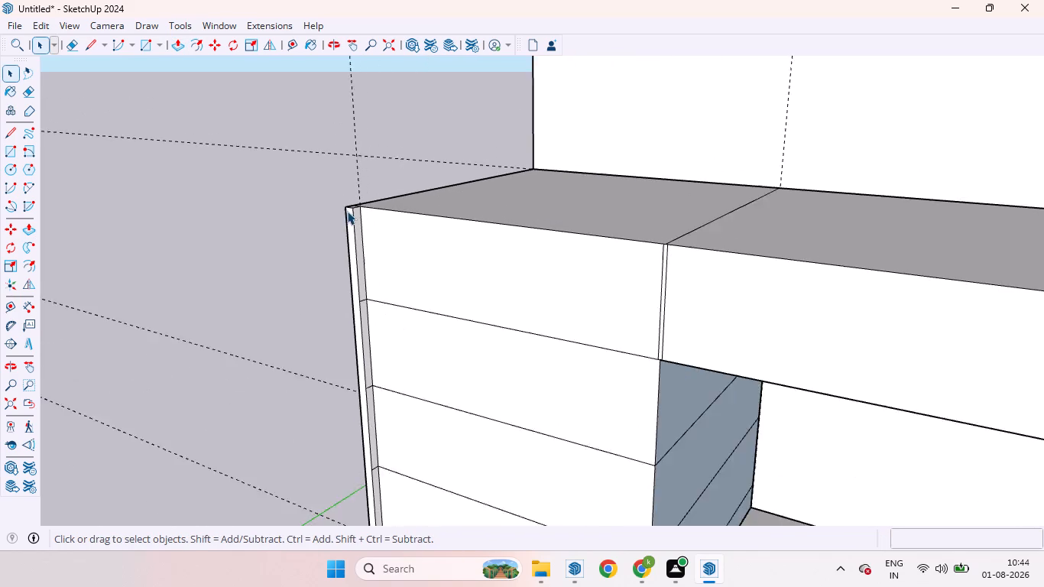
scroll(348, 213, "down", 6)
scroll(371, 250, "up", 1)
middle_click_drag(374, 252, 526, 191)
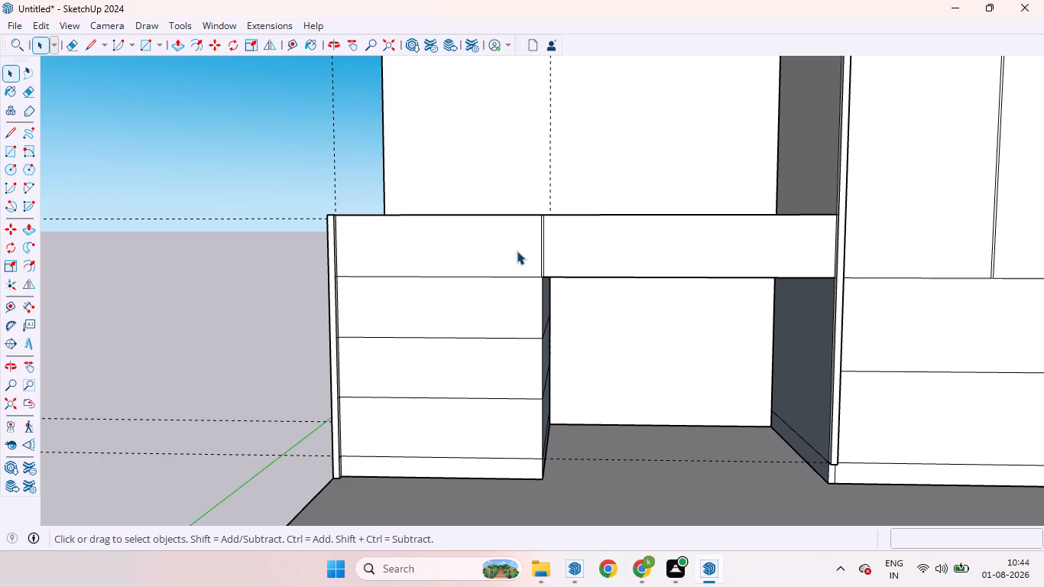
scroll(545, 296, "down", 3)
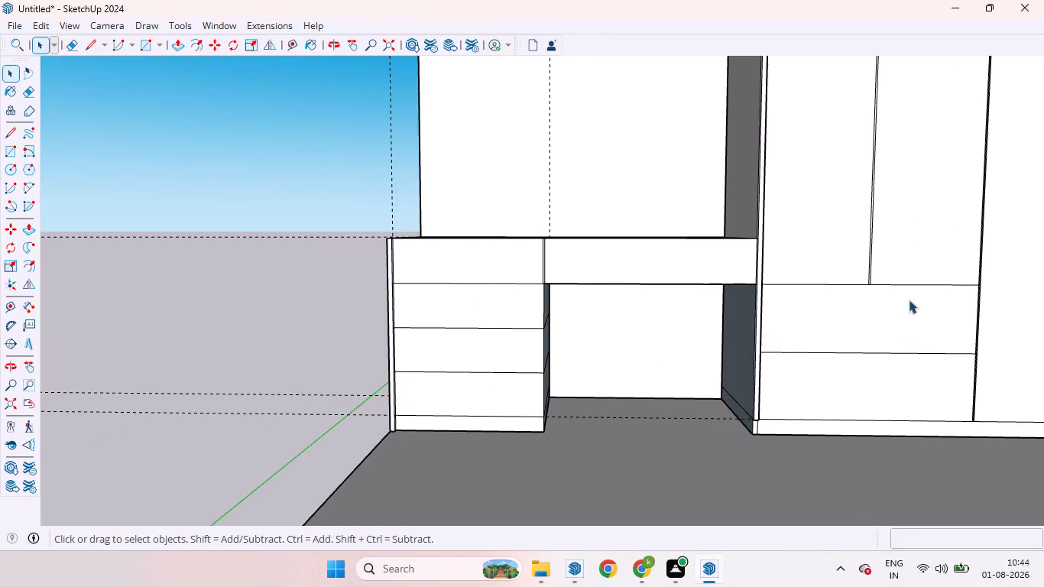
scroll(877, 280, "up", 7)
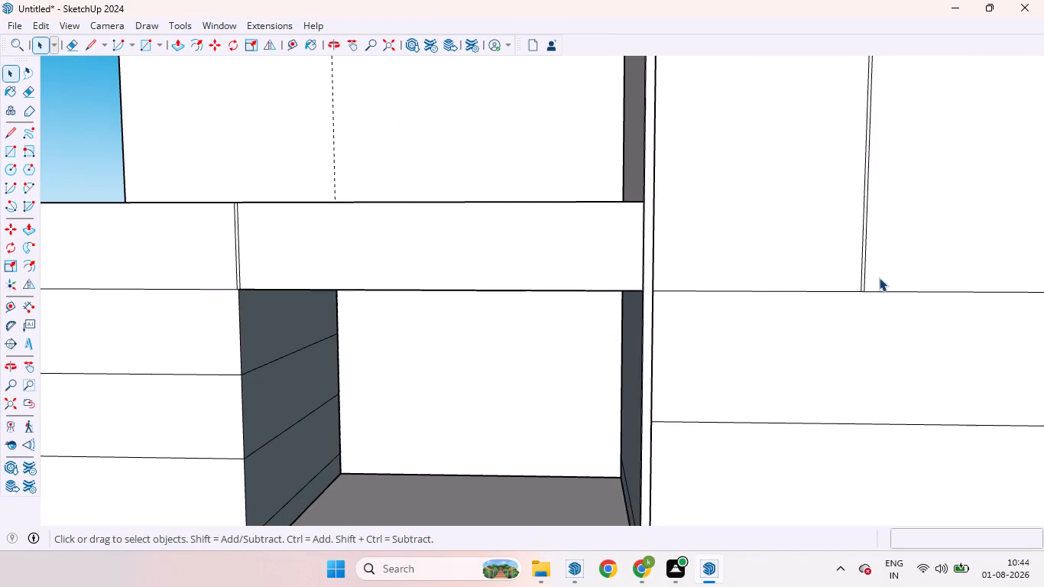
scroll(870, 284, "up", 3)
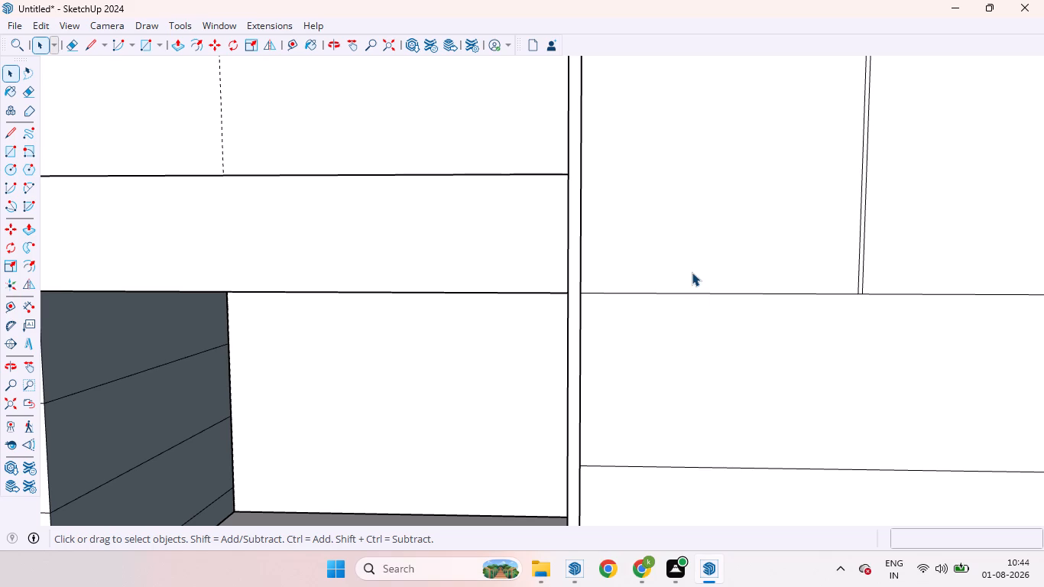
scroll(692, 272, "down", 6)
scroll(680, 292, "up", 5)
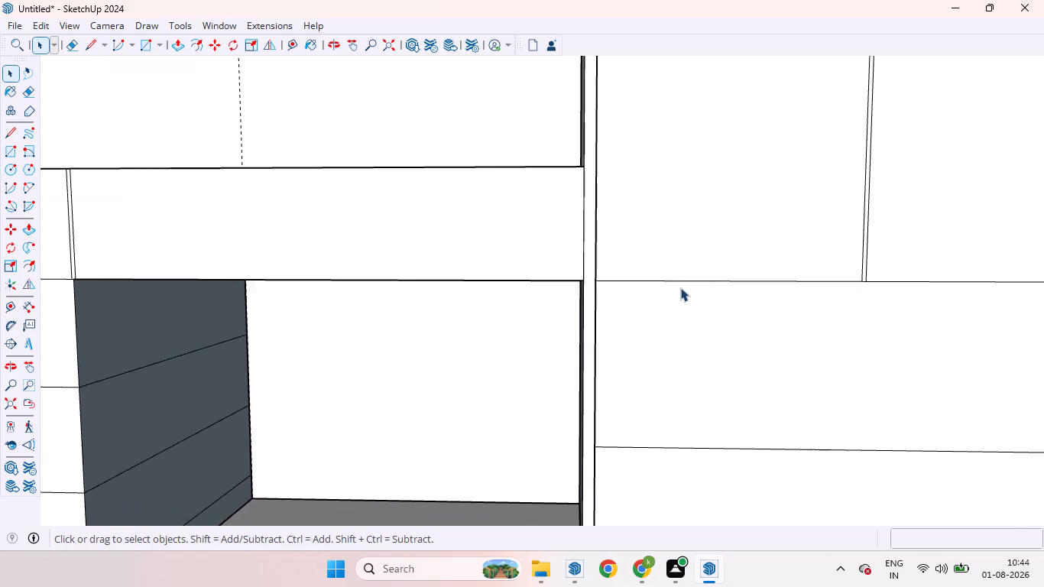
scroll(680, 287, "down", 4)
scroll(689, 287, "up", 5)
left_click(668, 279)
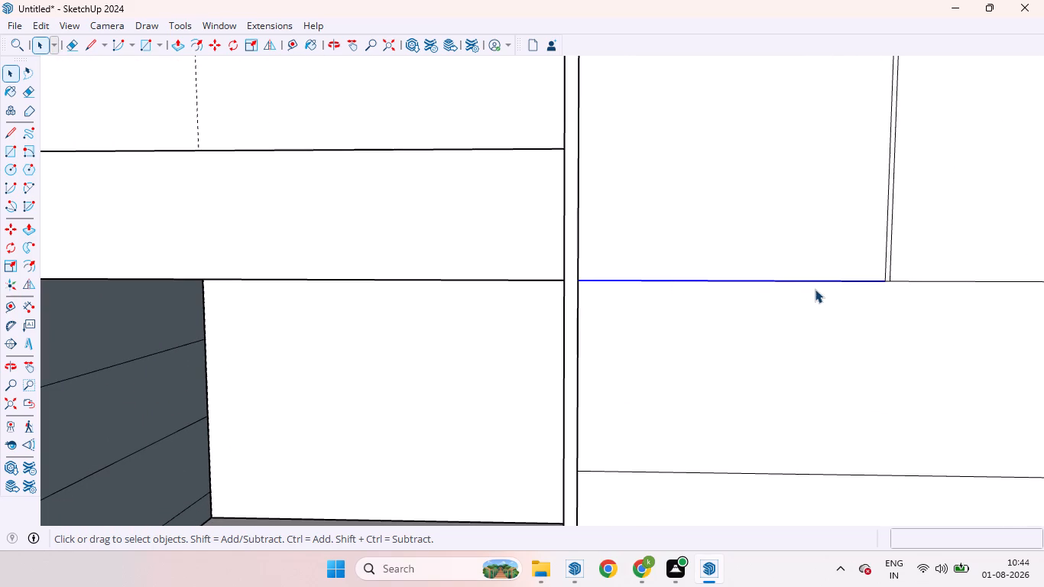
scroll(900, 268, "up", 14)
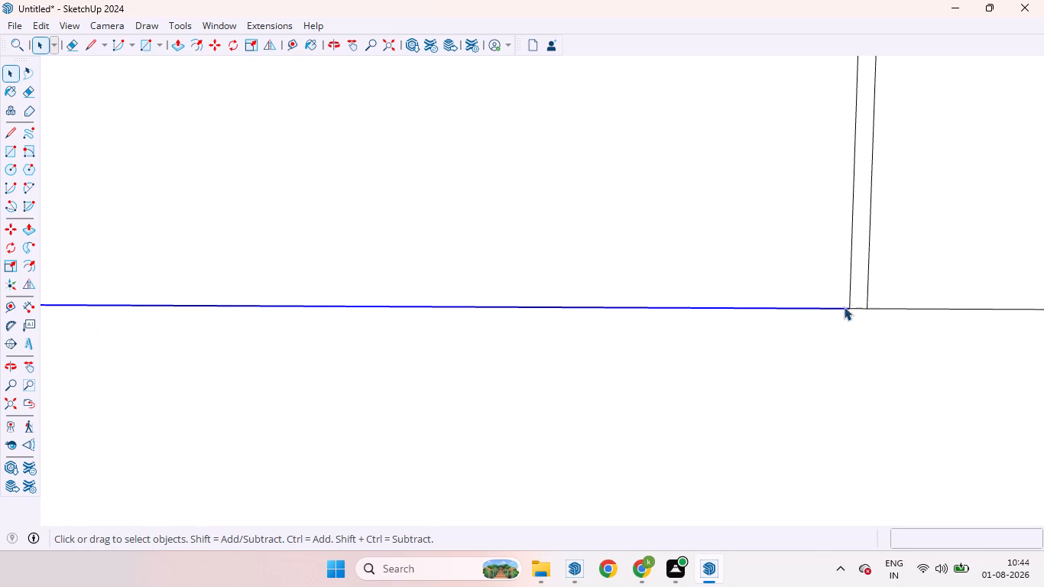
scroll(837, 309, "up", 8, "ctrl")
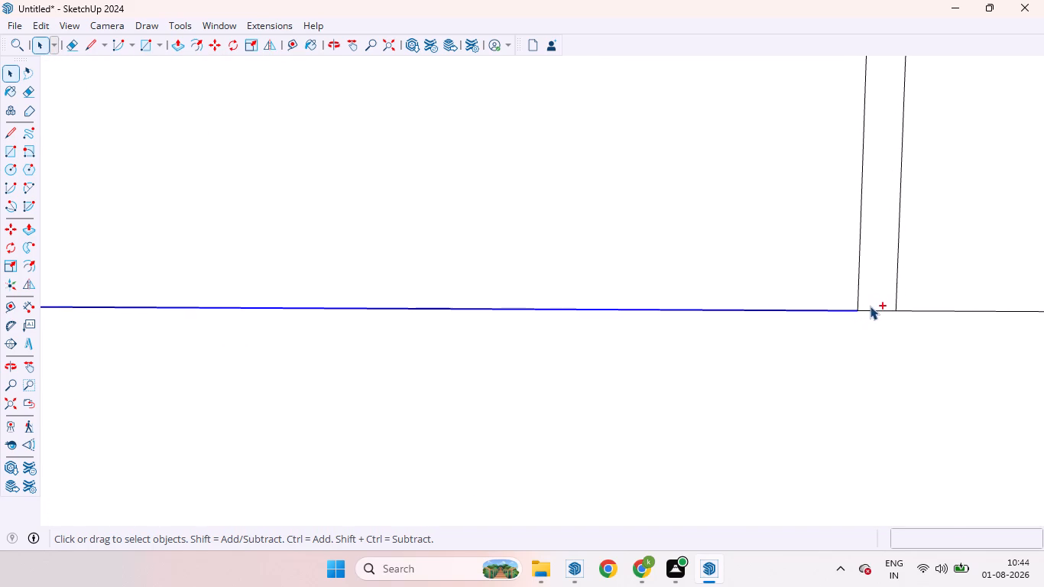
left_click(873, 310, "ctrl")
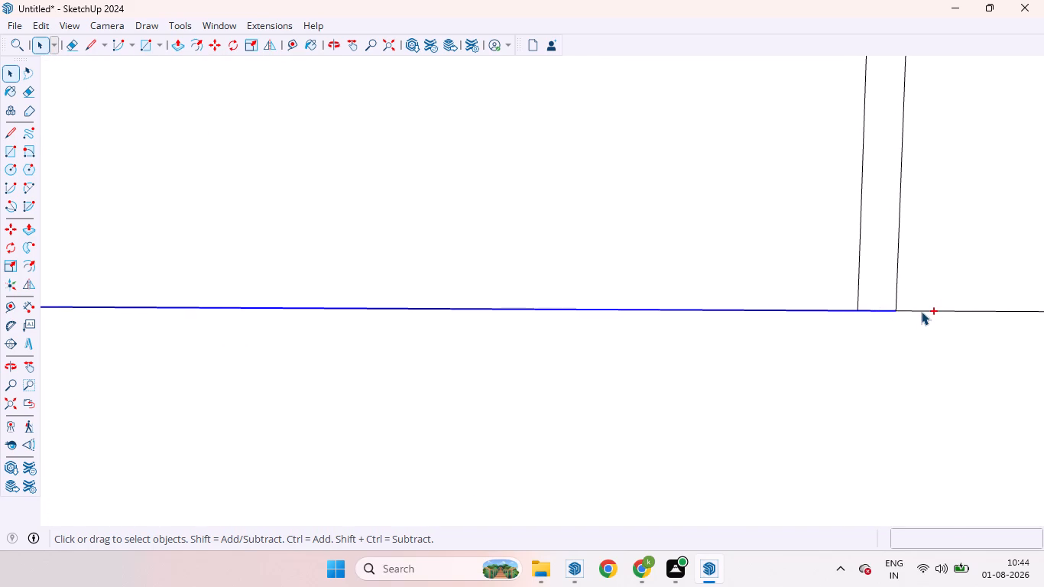
left_click(921, 311, "ctrl")
scroll(780, 313, "down", 20)
scroll(780, 313, "down", 5)
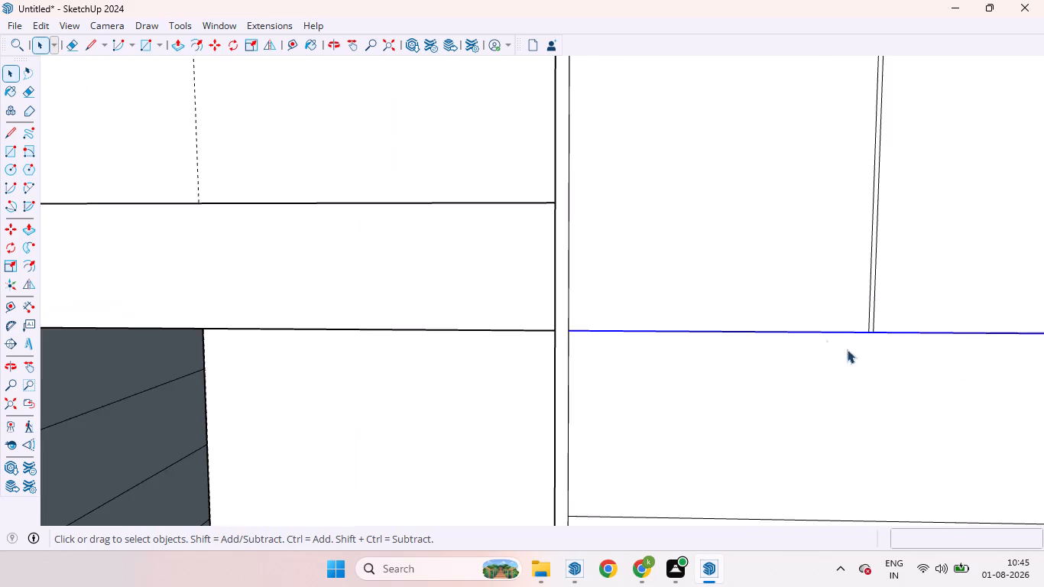
scroll(815, 341, "down", 4)
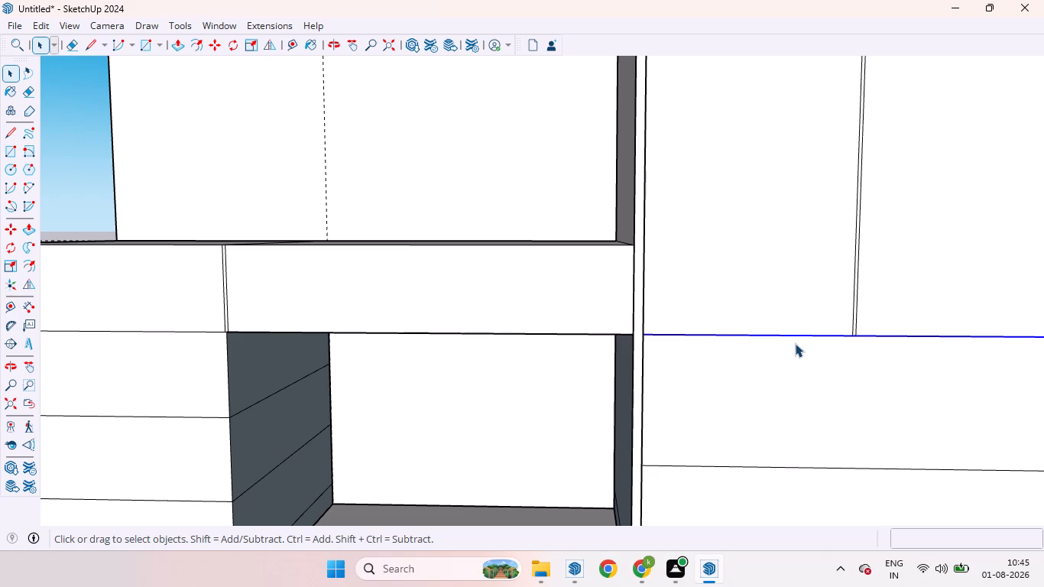
key("m")
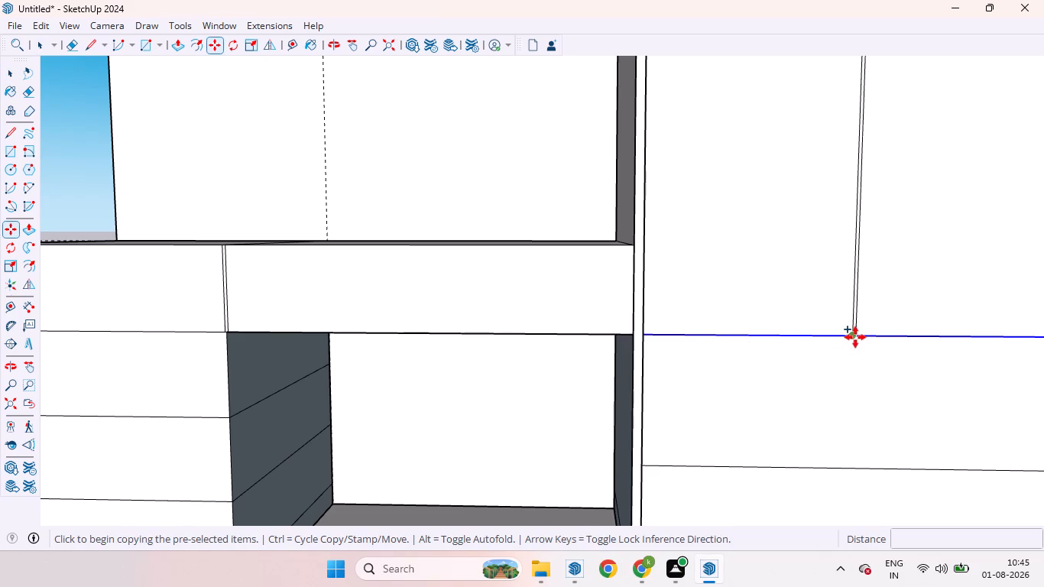
left_click(855, 336)
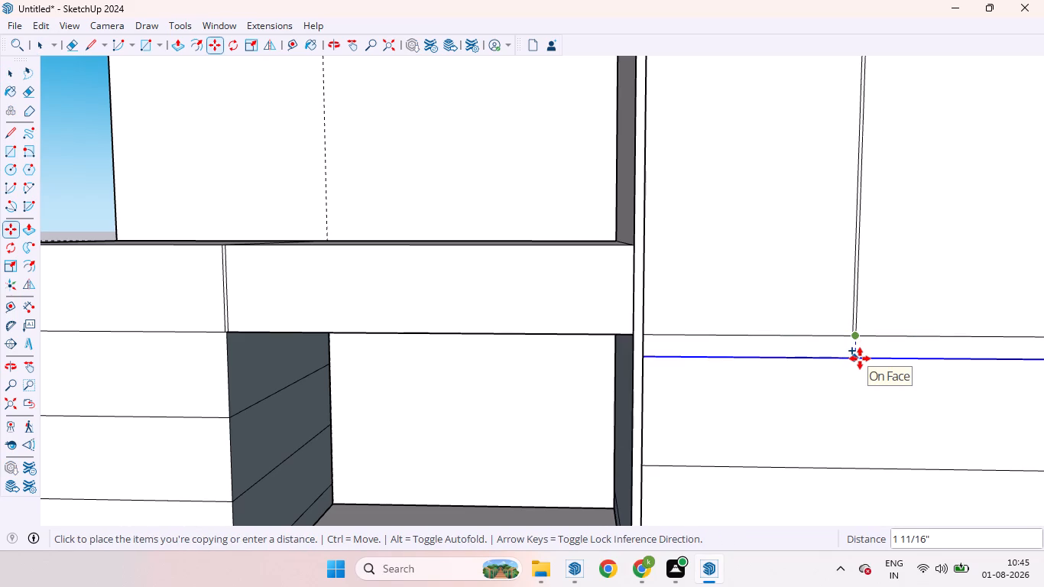
type("6mm")
key("Return")
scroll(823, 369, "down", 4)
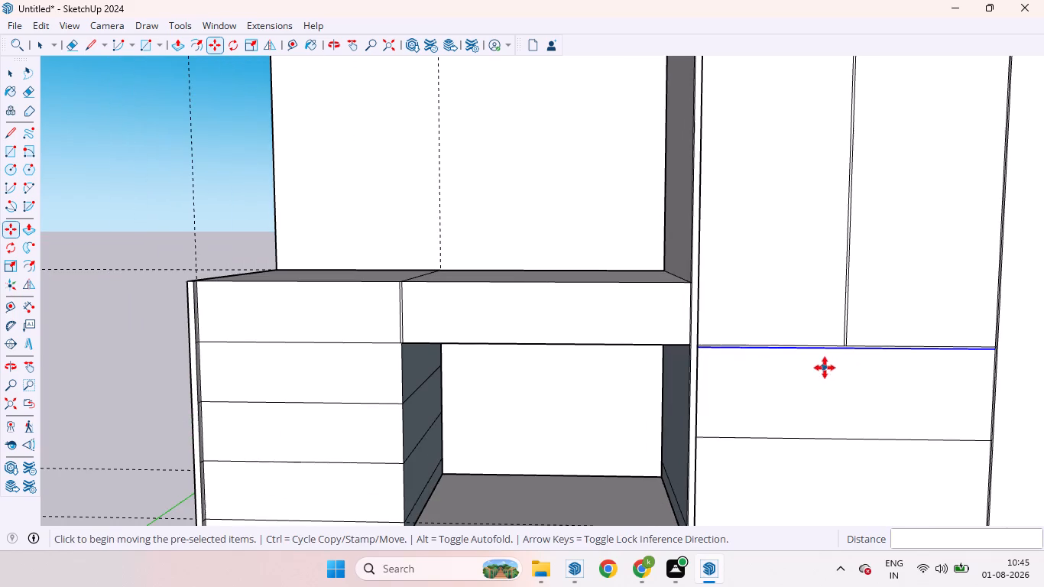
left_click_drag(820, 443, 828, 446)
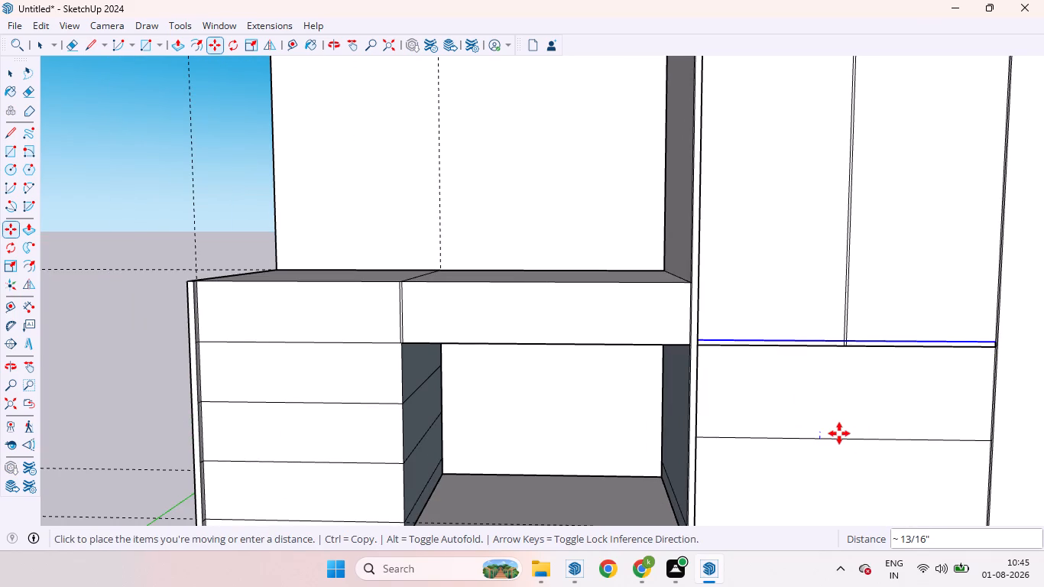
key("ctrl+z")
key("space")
Copy the horizontal line beneath the top drawer of the study desk's drawer stack 3 mm upward.
left_click(827, 396)
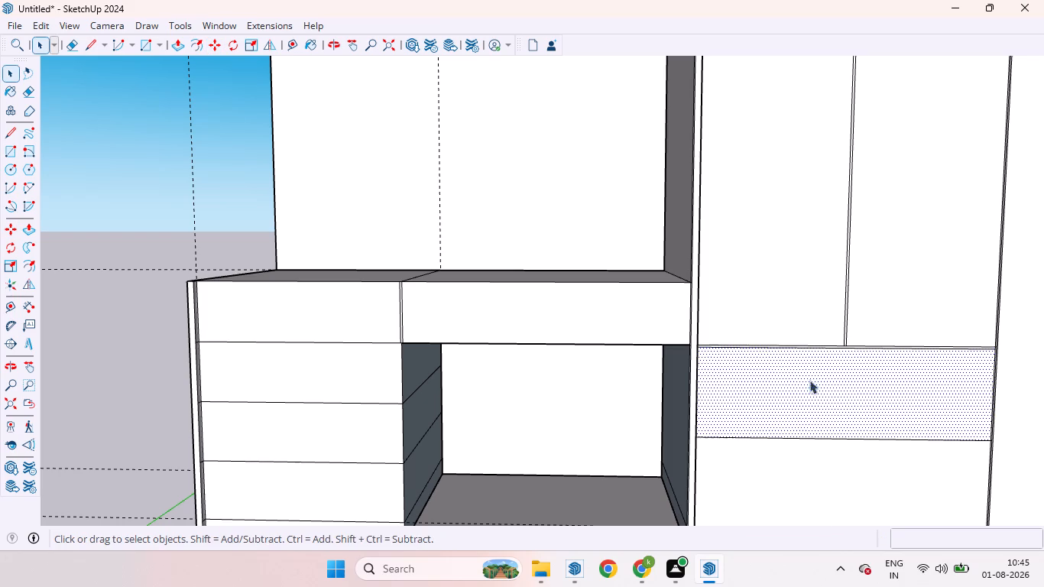
scroll(785, 361, "down", 4)
scroll(779, 407, "up", 4)
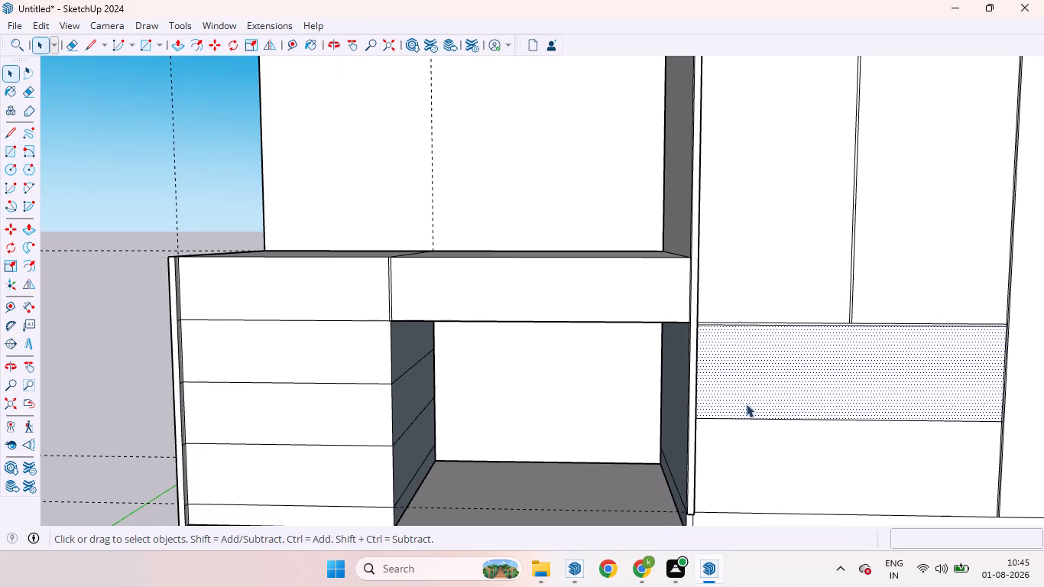
scroll(318, 319, "up", 3)
middle_click_drag(329, 321, 418, 315)
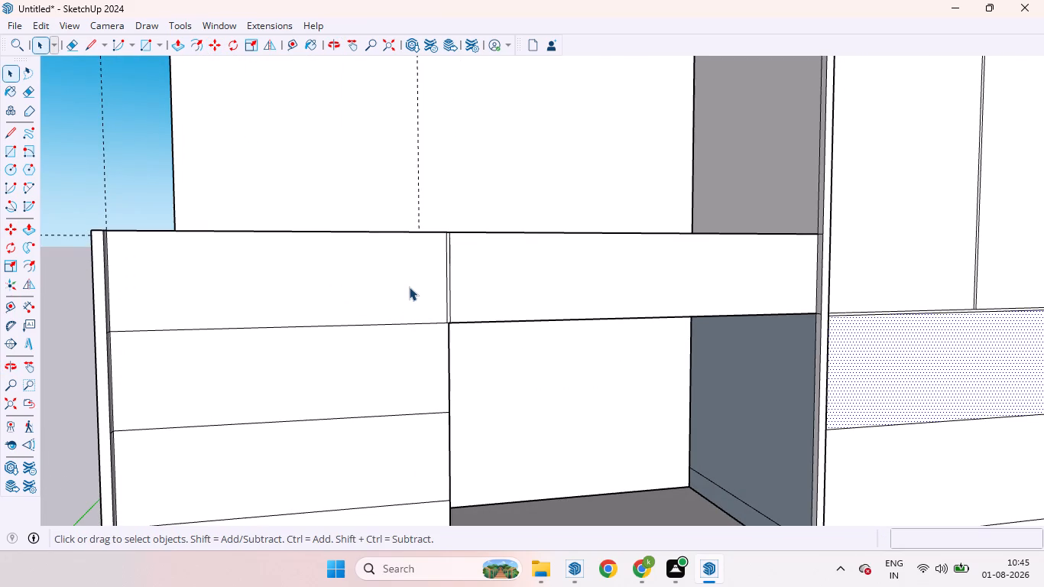
scroll(422, 261, "up", 4)
scroll(442, 284, "down", 2)
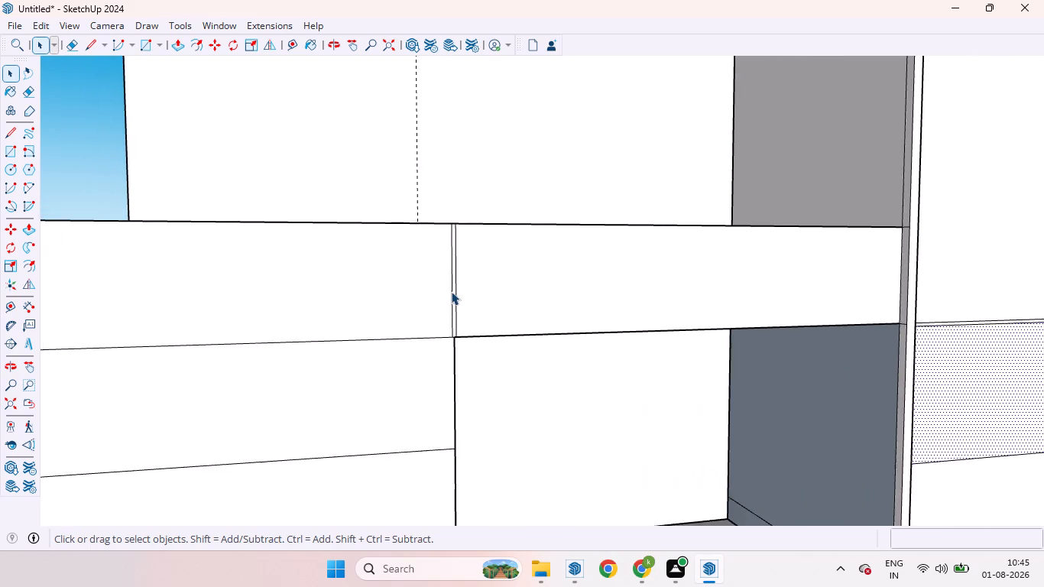
scroll(456, 296, "down", 1)
scroll(456, 297, "up", 4)
scroll(456, 297, "down", 9)
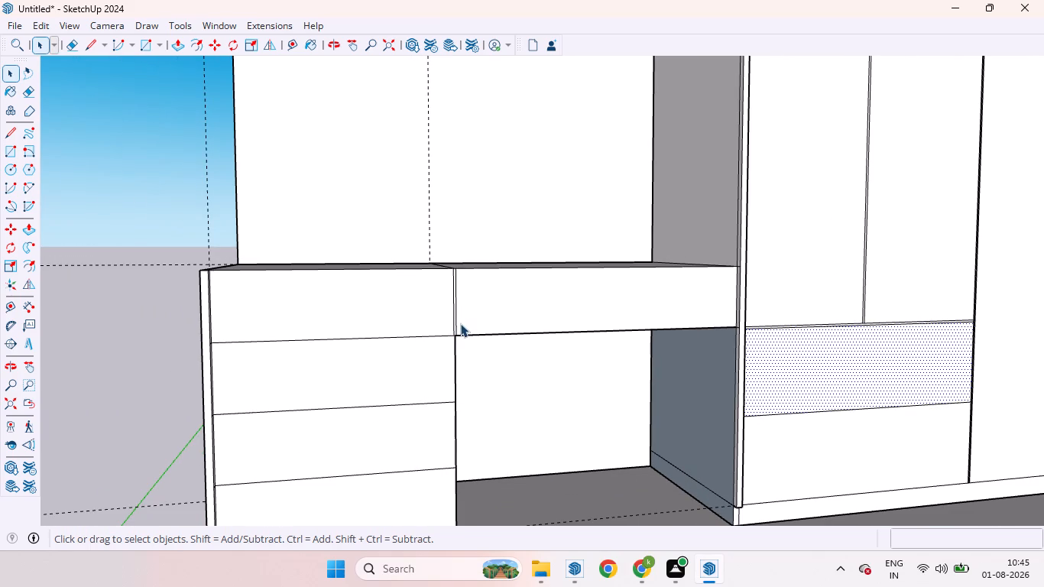
scroll(460, 309, "up", 7)
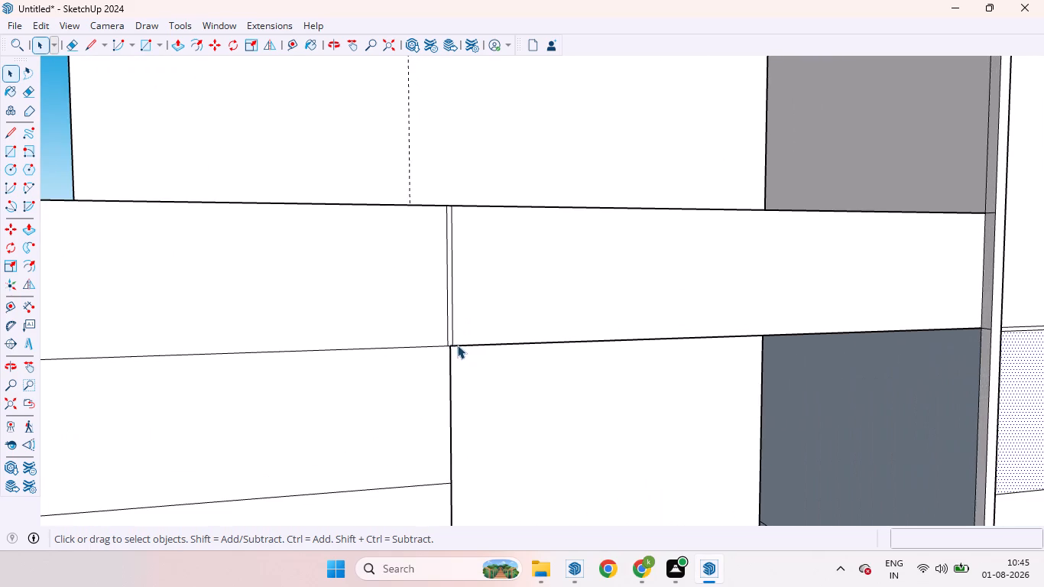
middle_click_drag(457, 345, 416, 329)
scroll(387, 335, "up", 2)
scroll(432, 323, "down", 6)
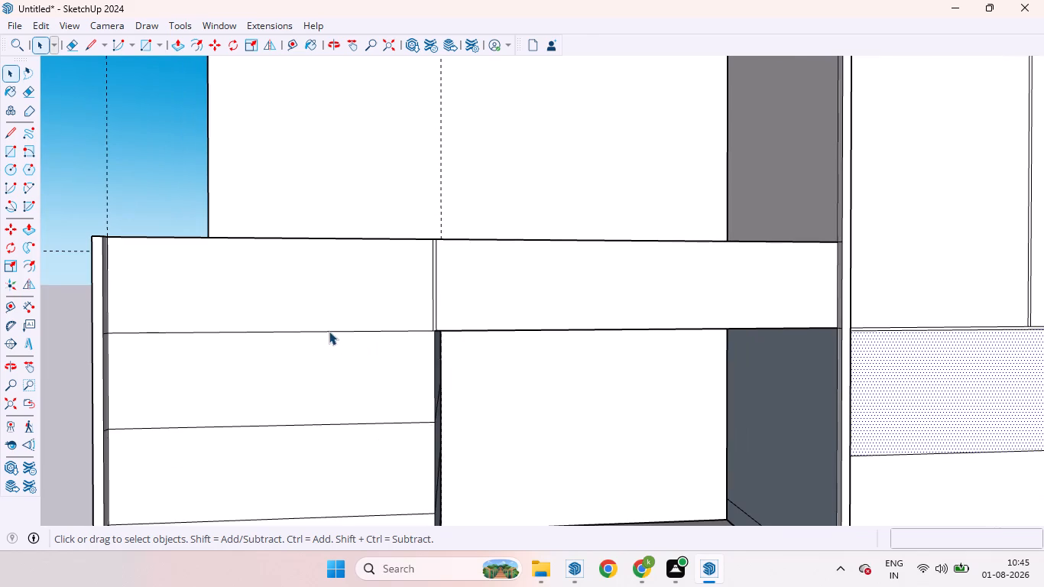
left_click(329, 331)
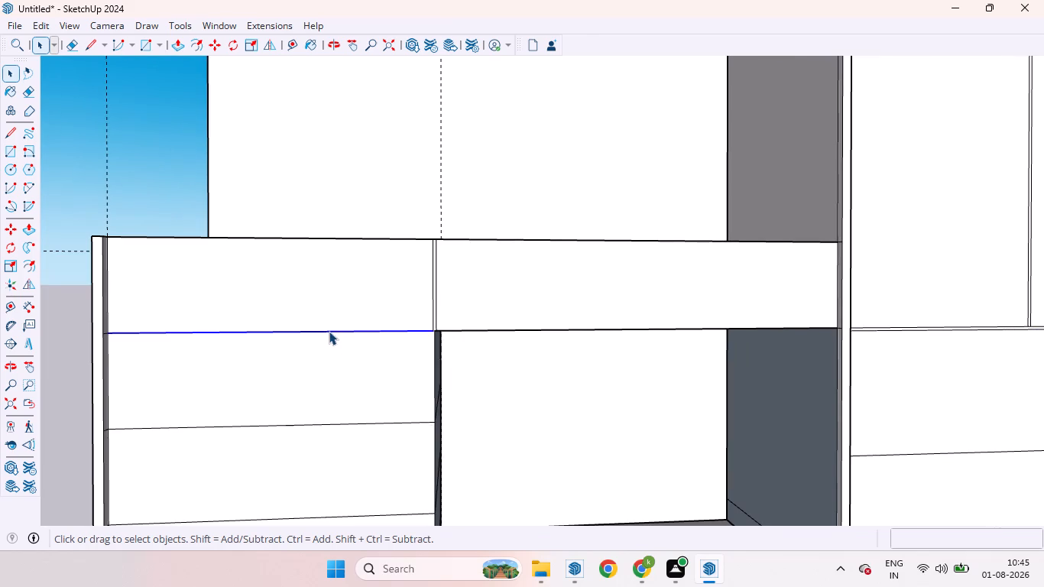
key("m")
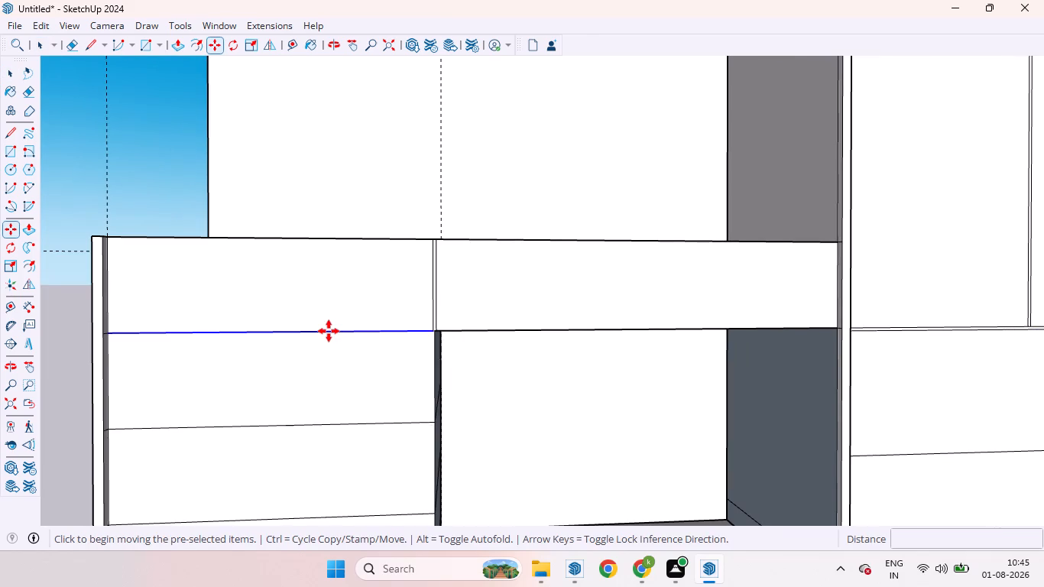
left_click(329, 331)
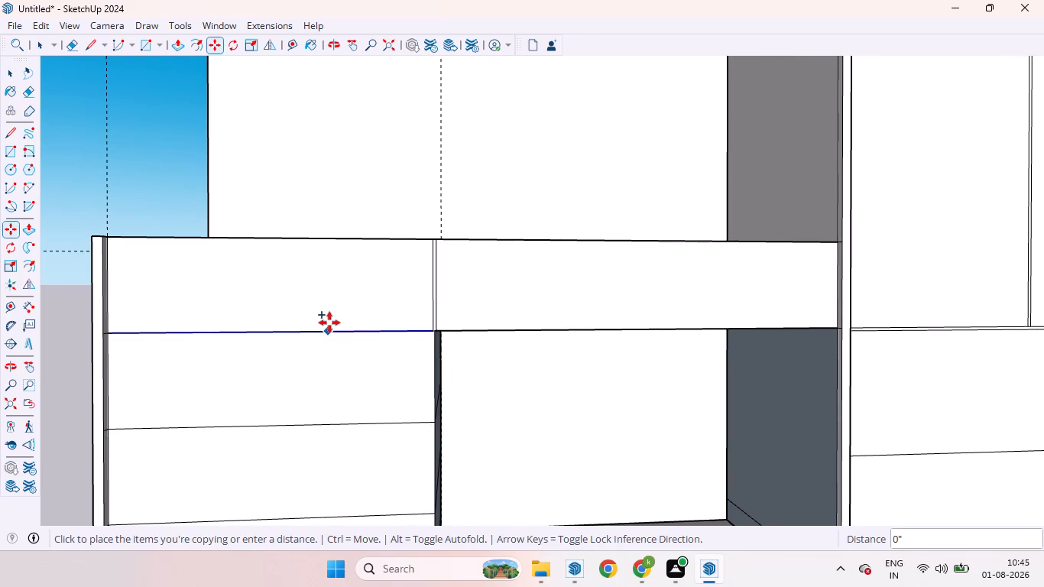
key("3")
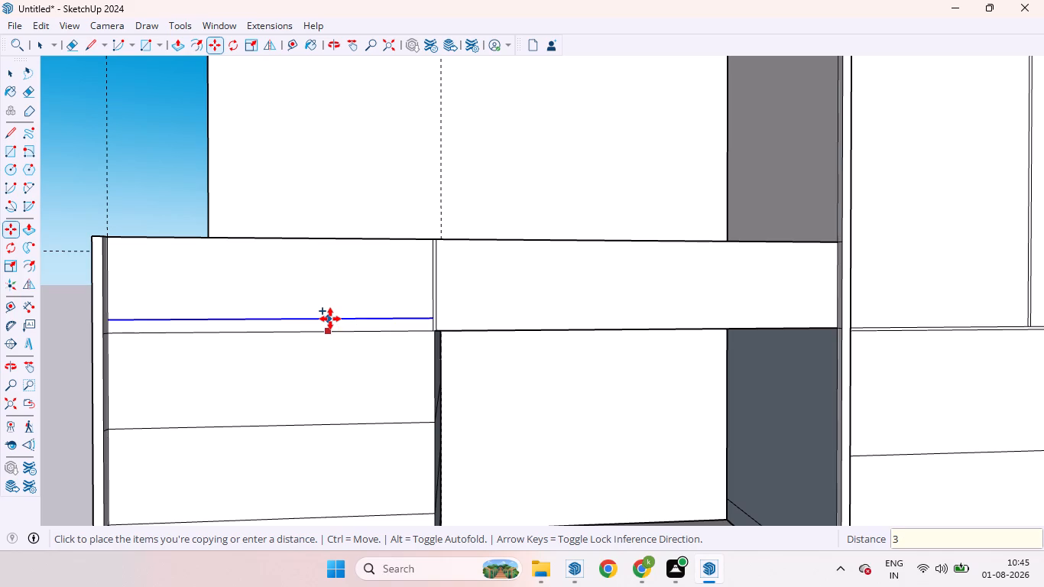
type("mm")
key("Return")
Copy the new line 6 mm downward, across the original line beneath the desk's top drawer.
scroll(321, 342, "up", 4)
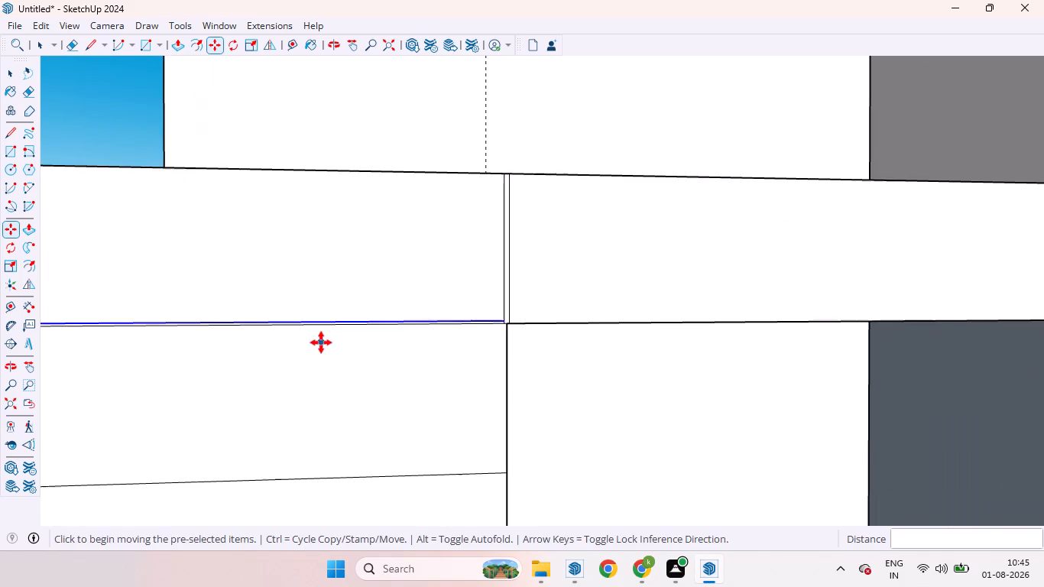
scroll(321, 342, "up", 7)
left_click(328, 310)
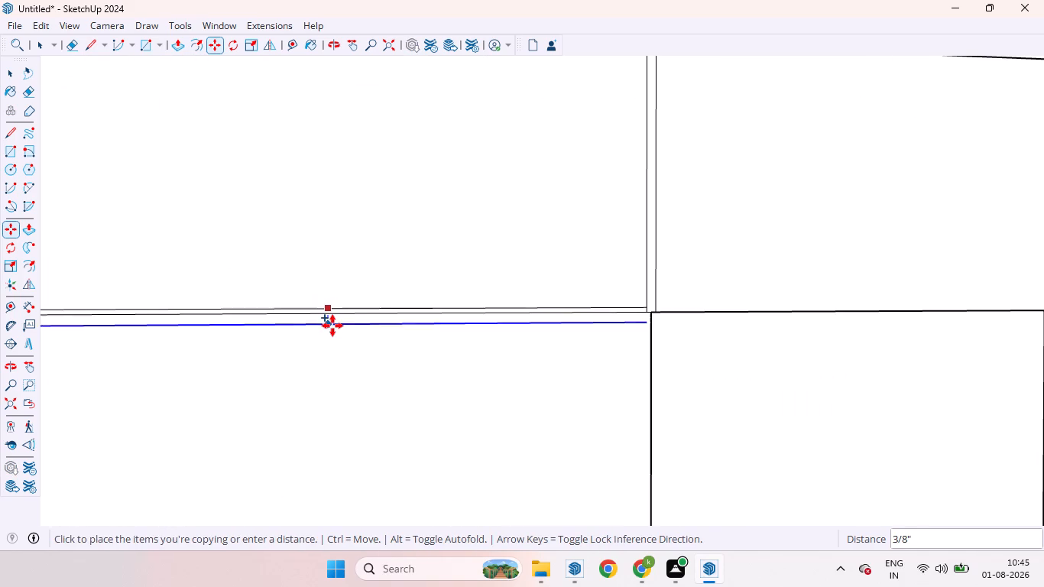
type("6mm")
key("Return")
key("space")
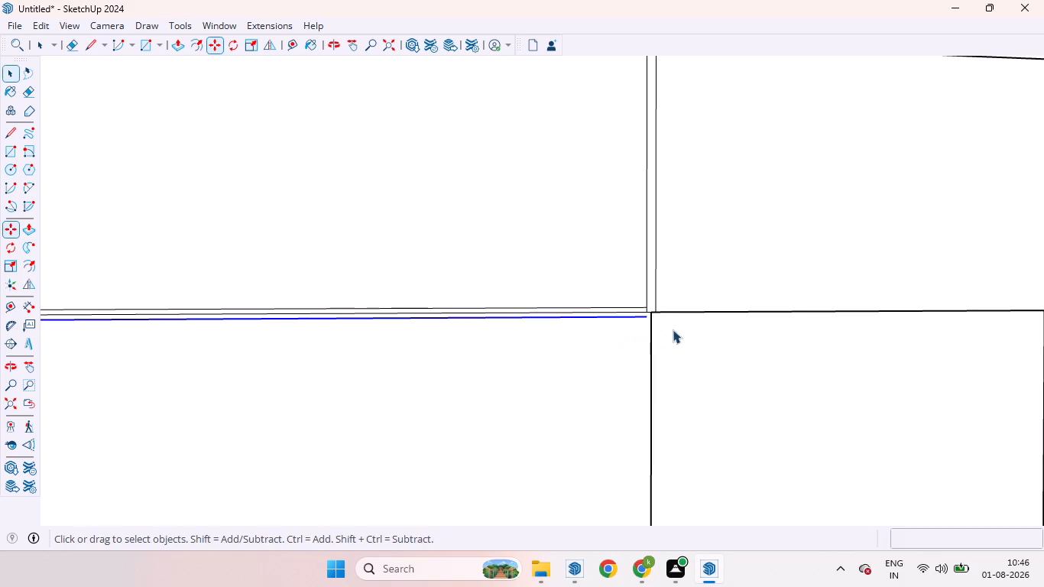
Copy both 6 mm gap lines straight down about 6 13/16" to the second drawer division of the desk stack, using the division lines' endpoints.
scroll(653, 303, "up", 3)
scroll(653, 304, "down", 9)
scroll(666, 353, "up", 1)
scroll(666, 353, "down", 1)
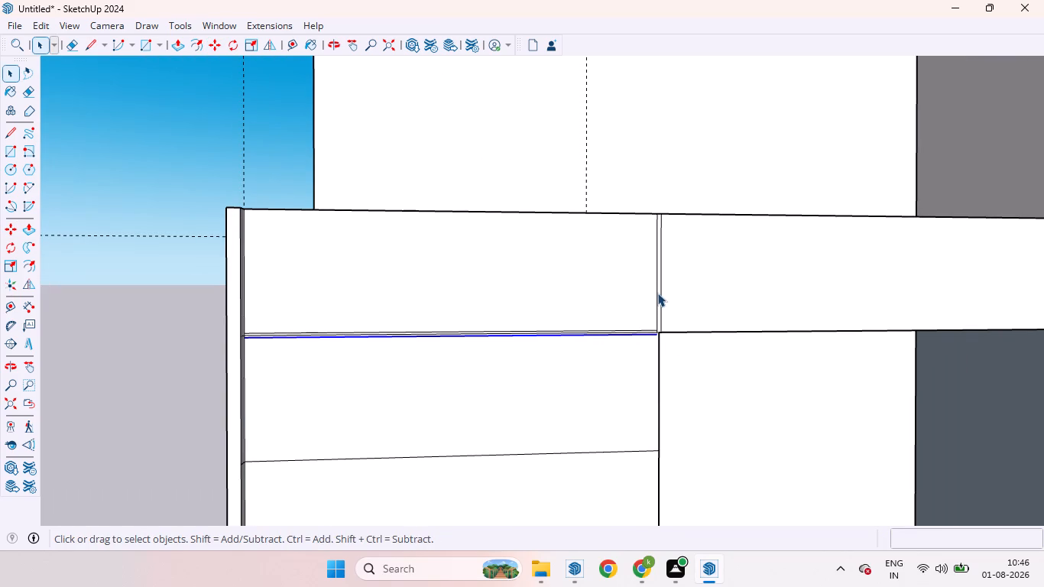
scroll(798, 287, "down", 5)
scroll(674, 293, "down", 4)
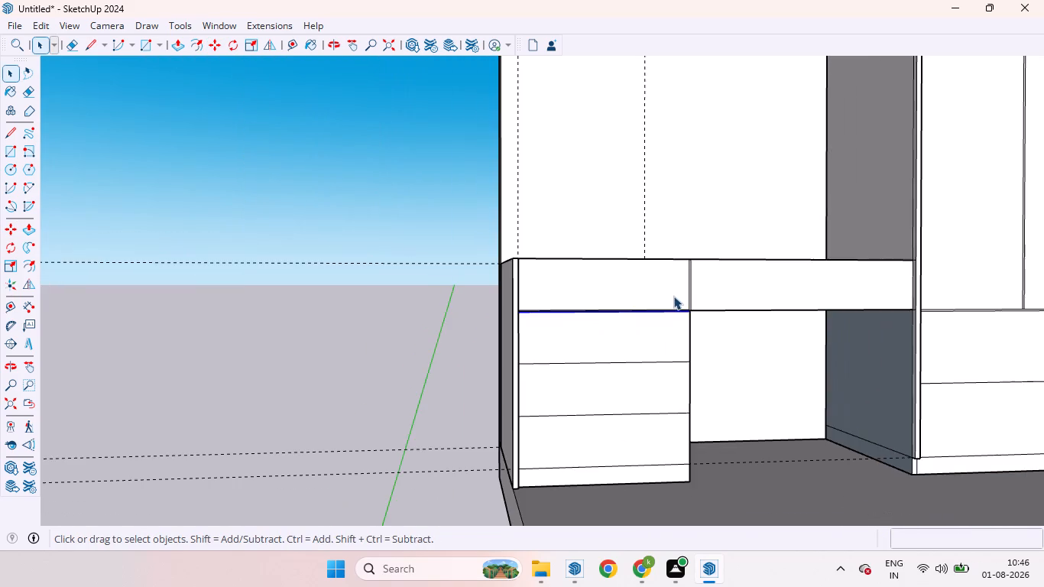
scroll(695, 284, "up", 3)
scroll(626, 296, "down", 3)
scroll(660, 323, "up", 3)
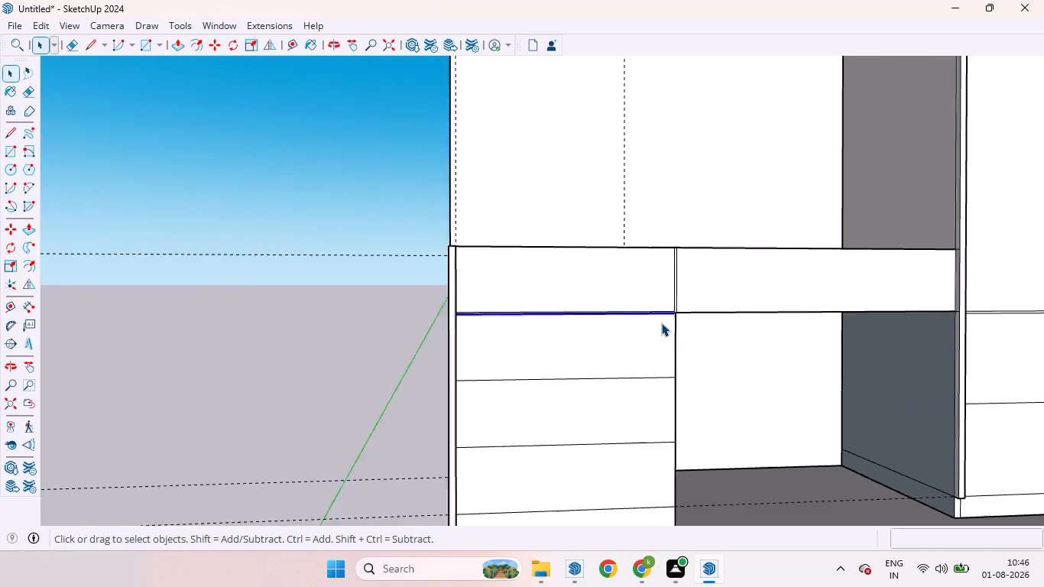
scroll(661, 323, "up", 12)
scroll(679, 308, "down", 5)
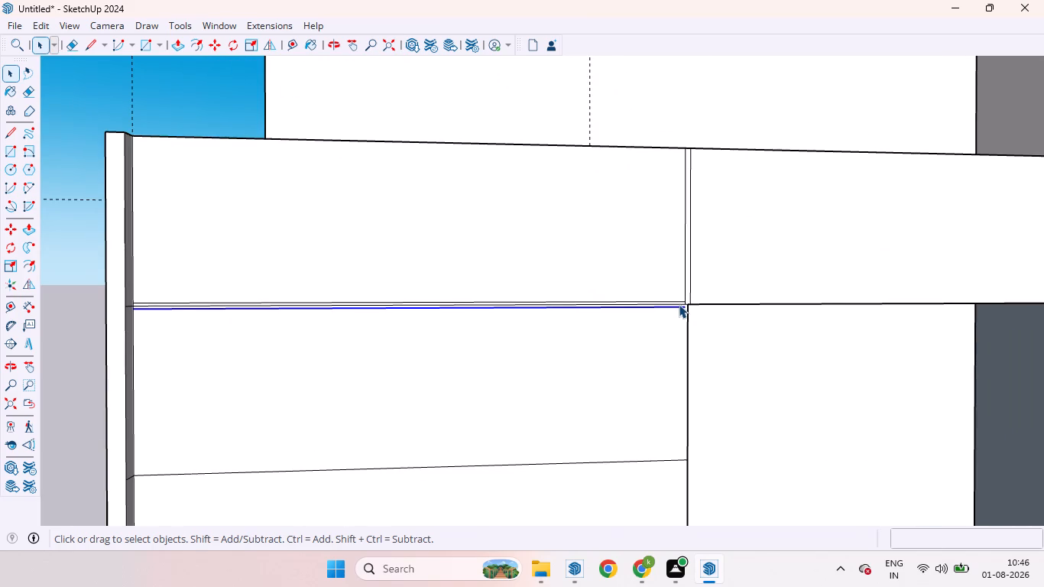
scroll(681, 303, "up", 10)
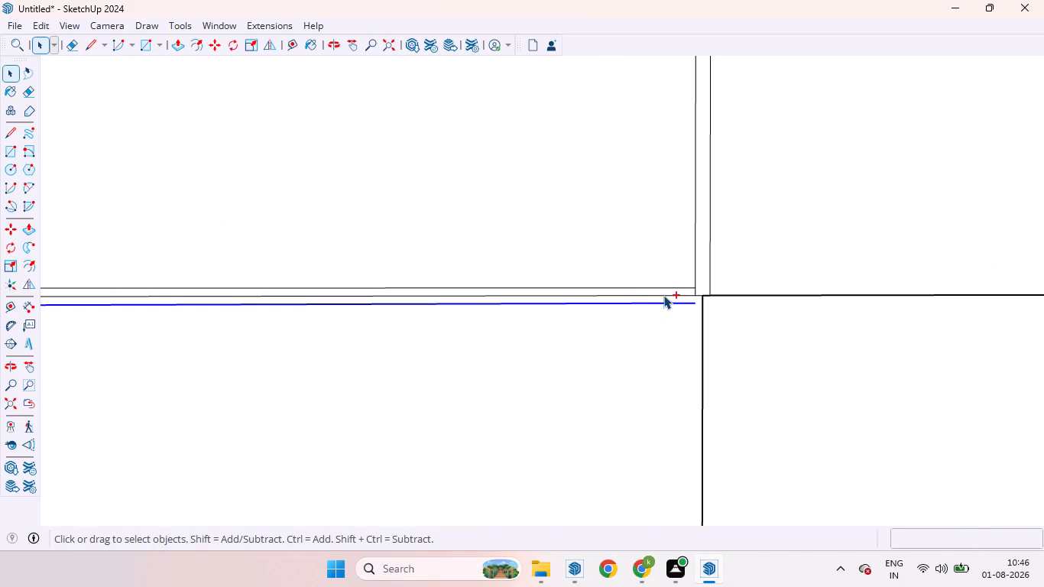
left_click(663, 287, "ctrl")
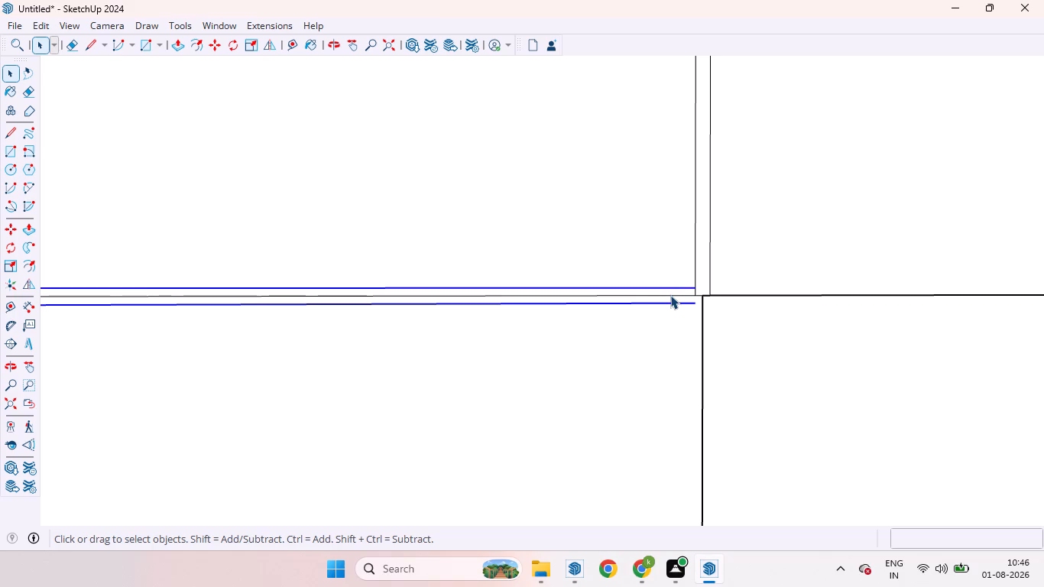
key("m")
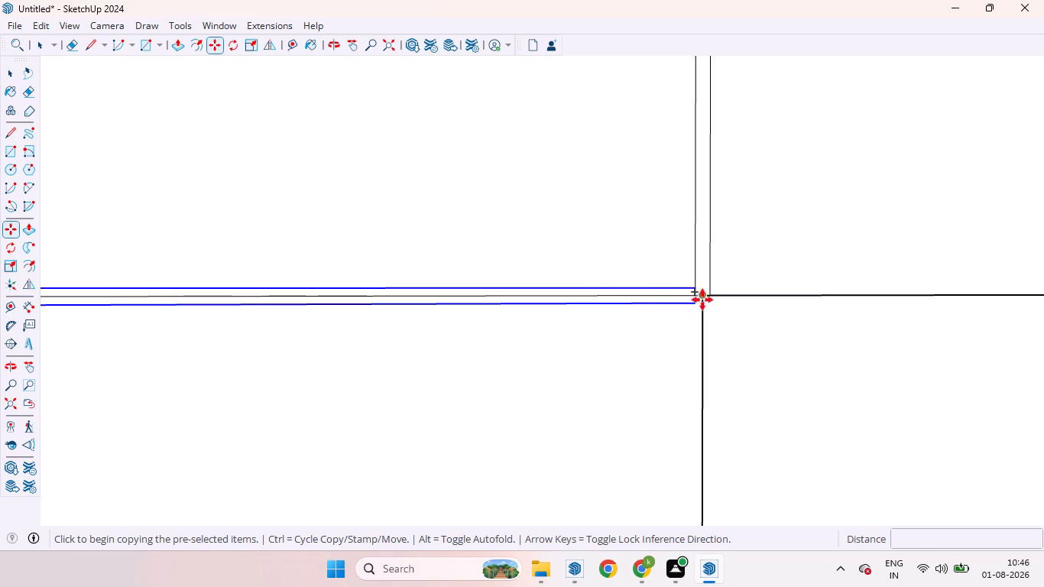
left_click(692, 297)
scroll(703, 351, "down", 12)
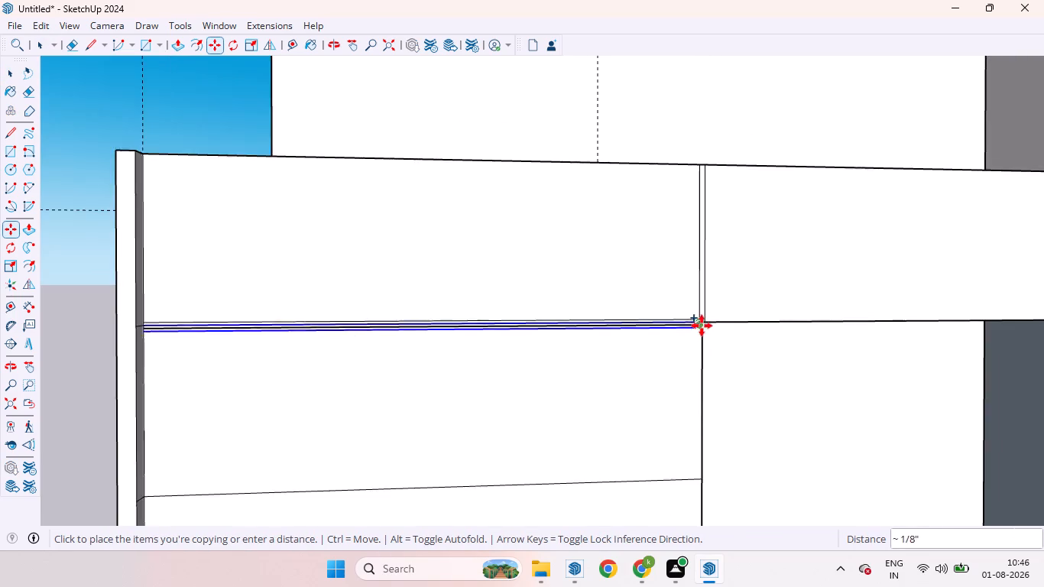
scroll(702, 326, "down", 4)
scroll(715, 416, "up", 10)
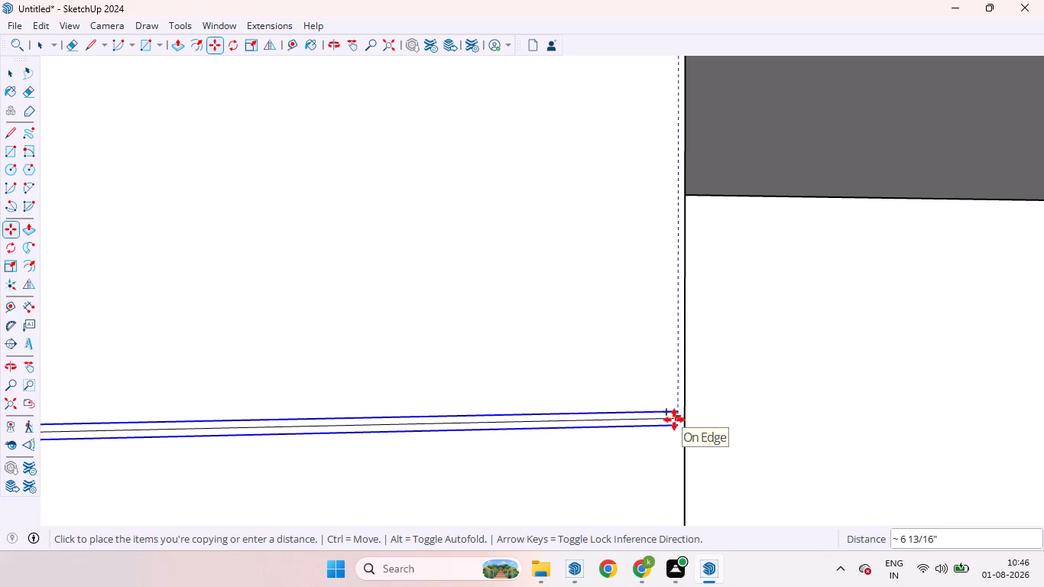
key("Up")
left_click(674, 420)
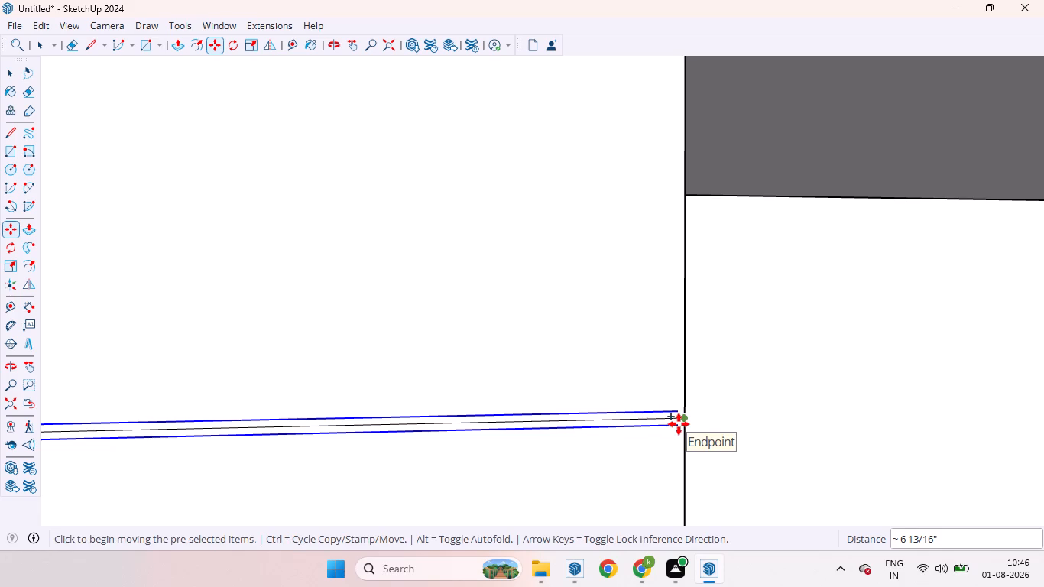
Copy the pair of gap lines another 6 13/16" or so straight down, from the second to the third drawer division of the desk stack.
left_click(678, 420)
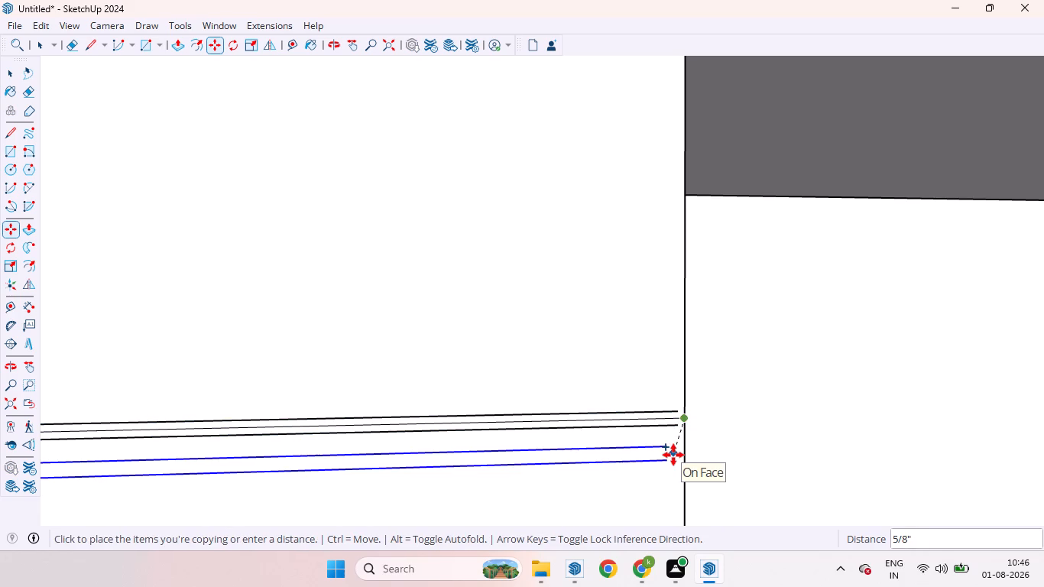
key("Up")
scroll(673, 456, "down", 16)
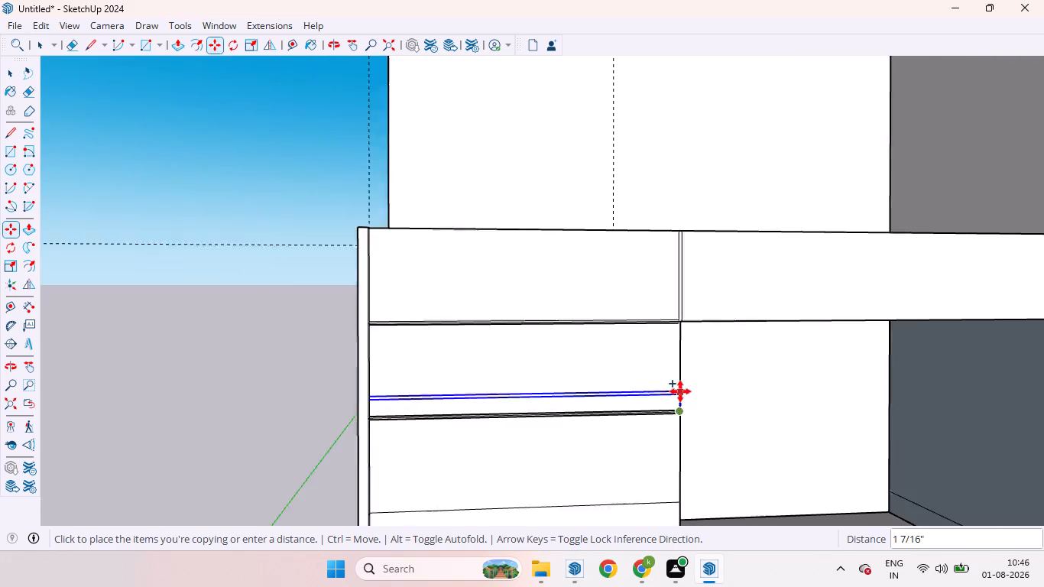
scroll(680, 391, "down", 6)
scroll(679, 460, "up", 18)
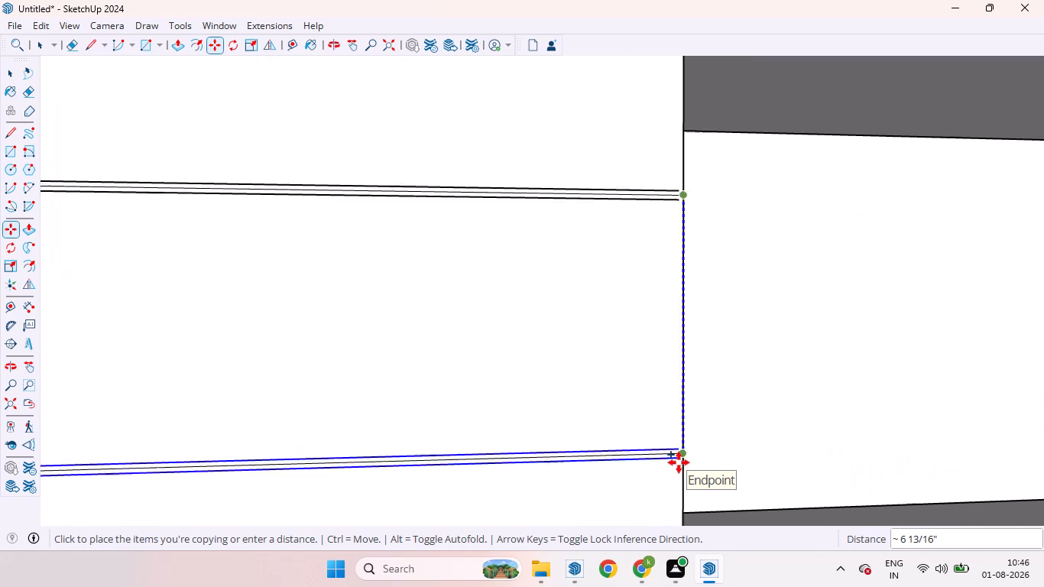
scroll(679, 462, "up", 5)
left_click(679, 462)
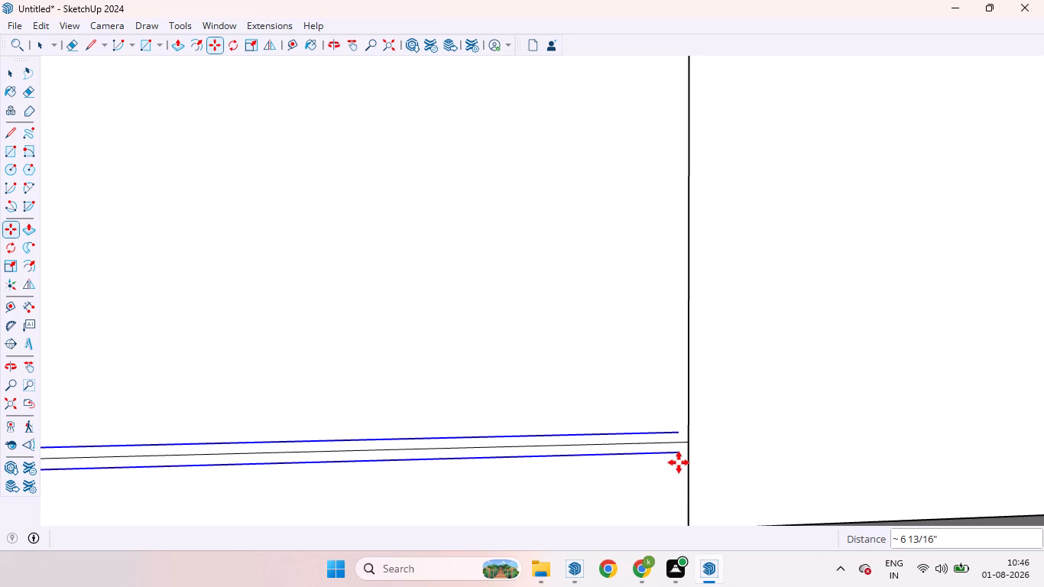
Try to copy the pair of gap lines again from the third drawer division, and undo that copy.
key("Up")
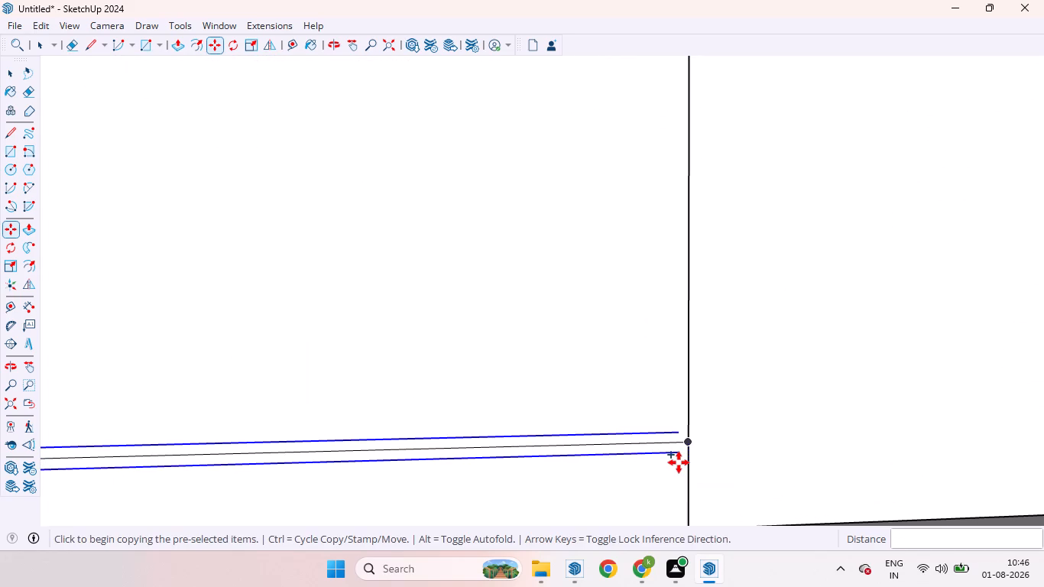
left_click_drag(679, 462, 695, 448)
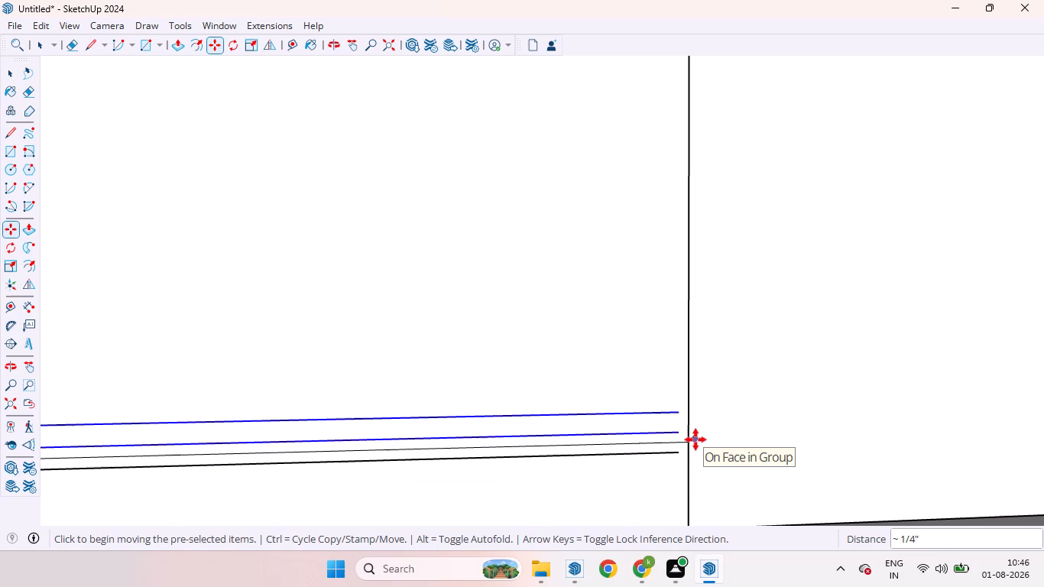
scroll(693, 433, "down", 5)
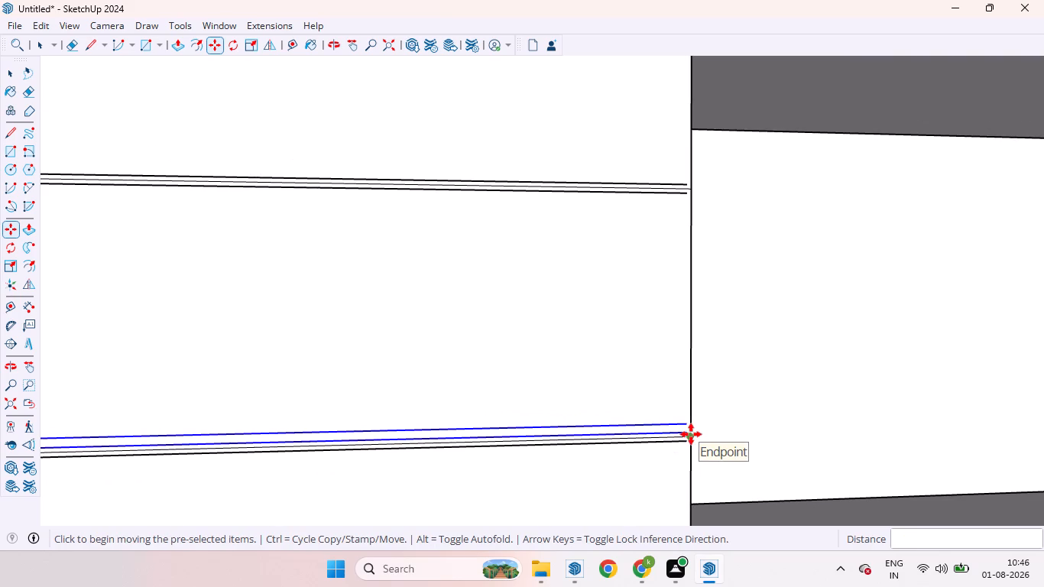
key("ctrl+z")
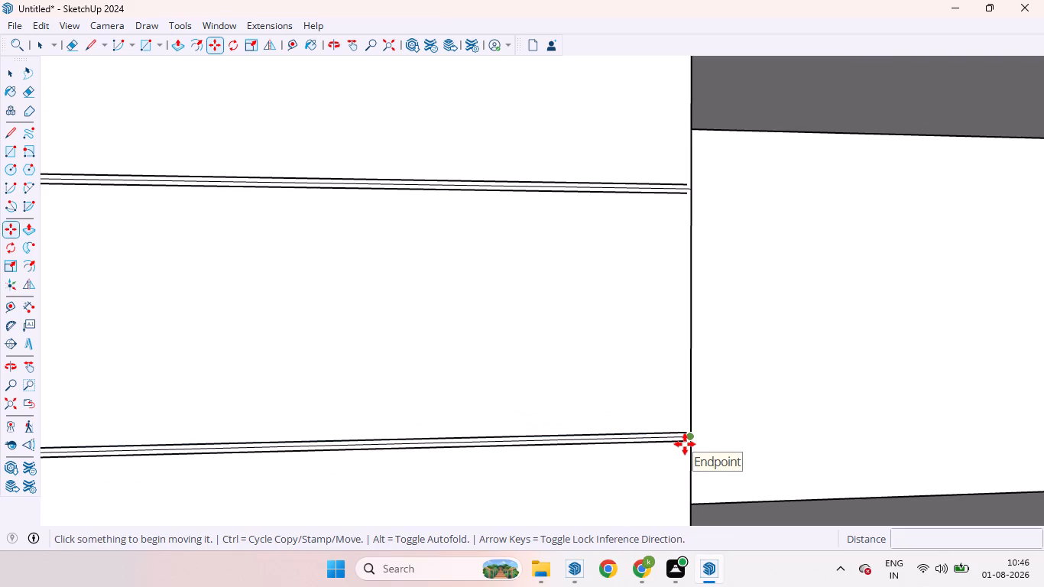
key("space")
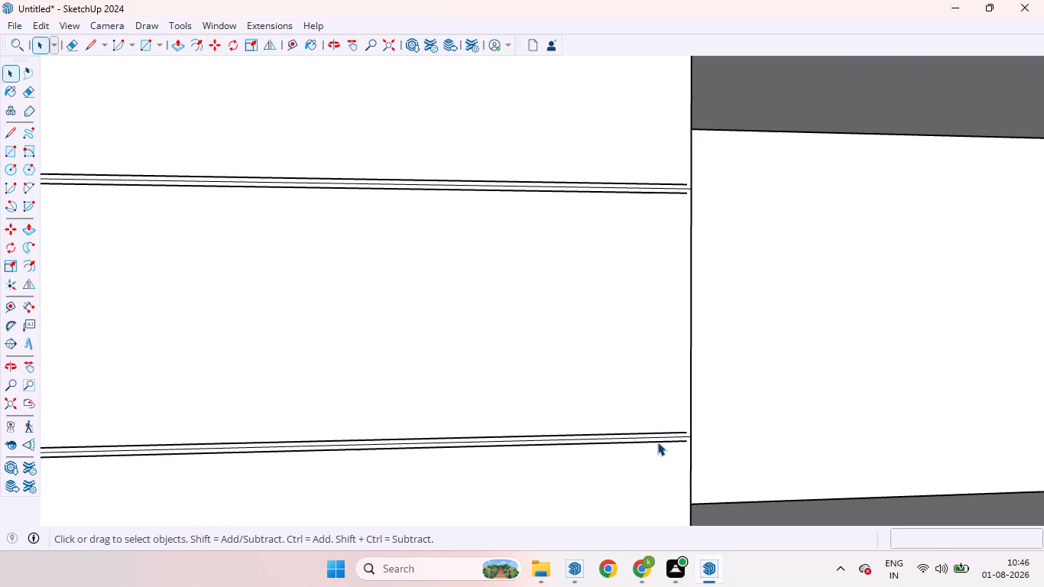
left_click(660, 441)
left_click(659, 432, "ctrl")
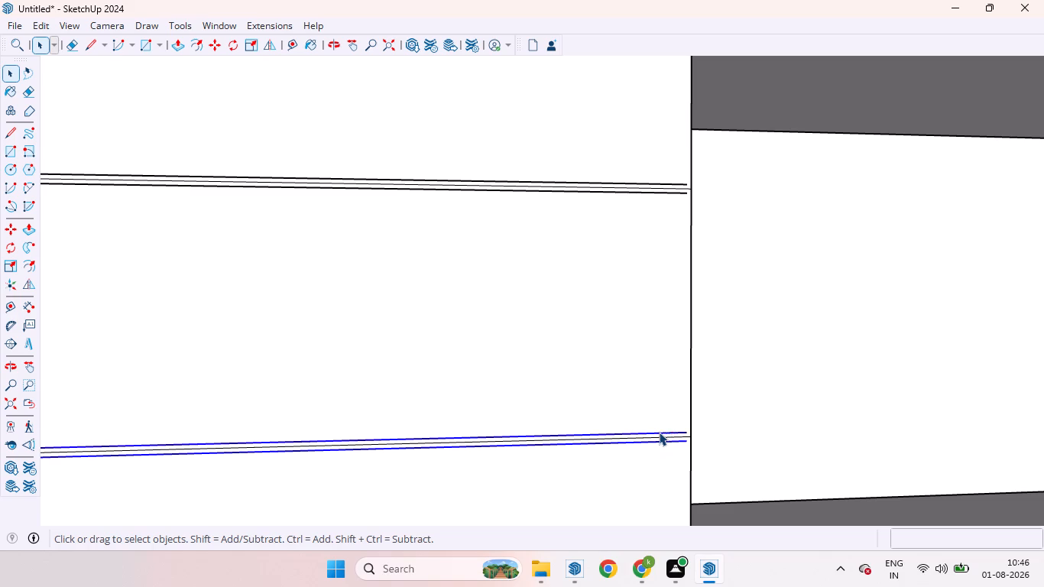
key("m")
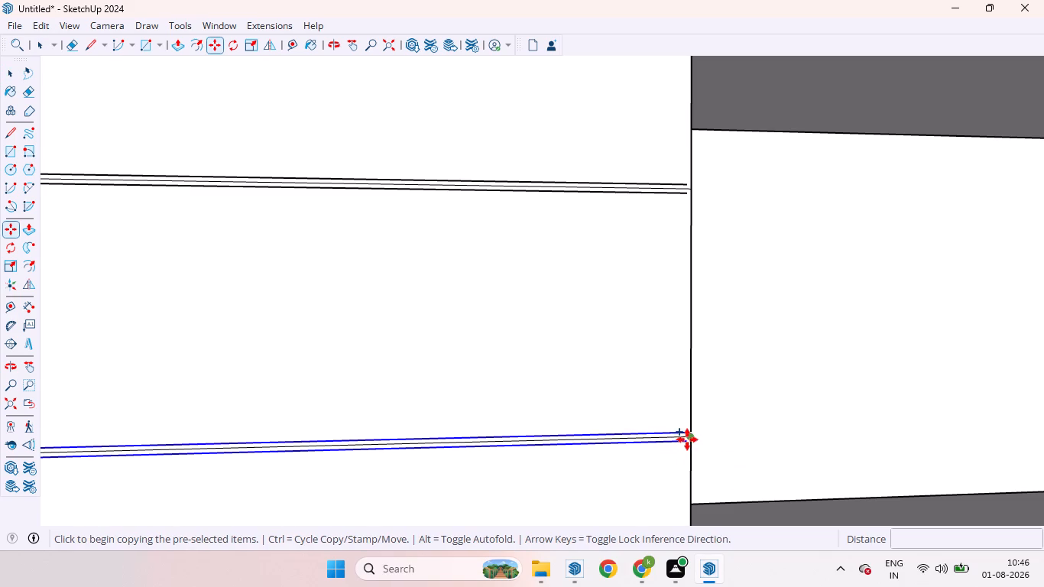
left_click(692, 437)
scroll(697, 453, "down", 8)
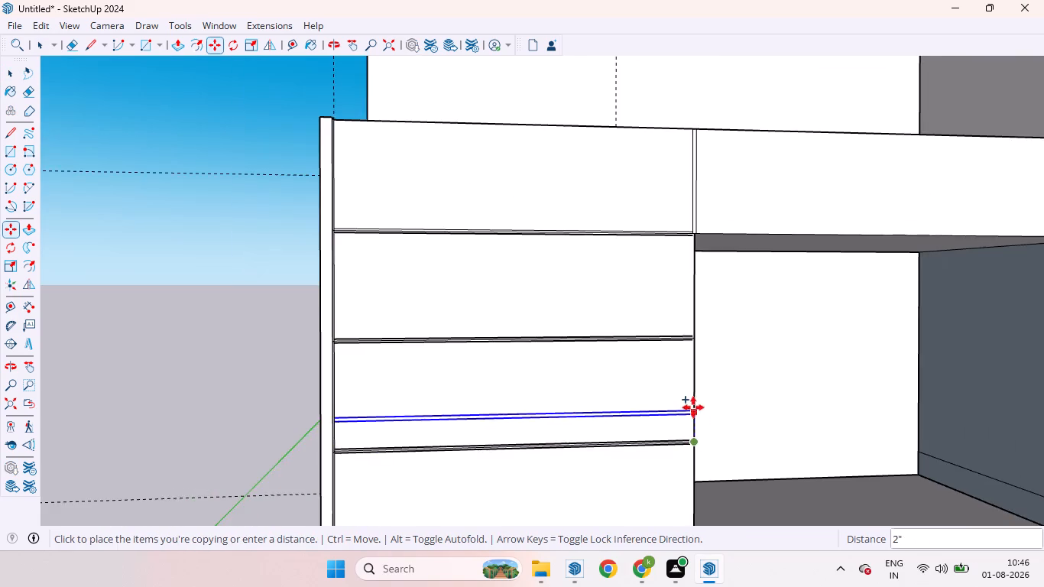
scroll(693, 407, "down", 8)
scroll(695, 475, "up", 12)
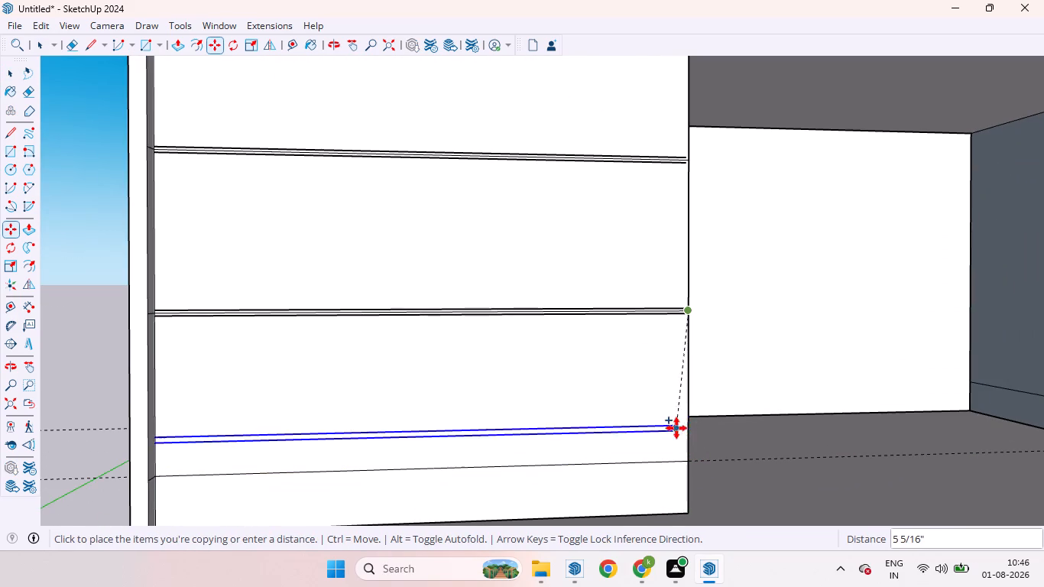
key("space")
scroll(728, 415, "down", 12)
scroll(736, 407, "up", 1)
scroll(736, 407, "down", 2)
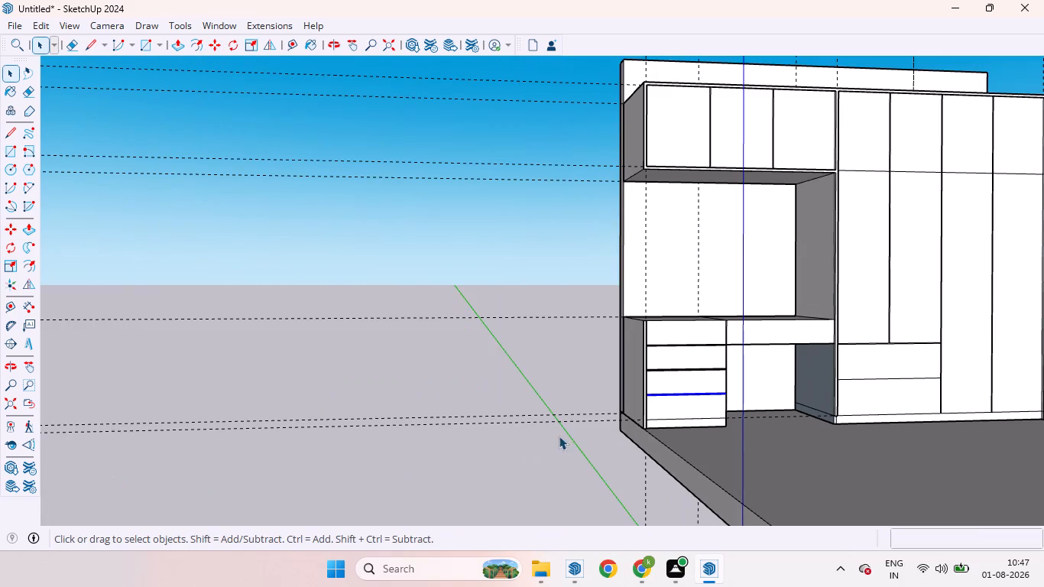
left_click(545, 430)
Examine how the gap lines under the desk's top drawer meet the corner of the knee niche.
scroll(754, 334, "up", 20)
scroll(754, 334, "up", 1)
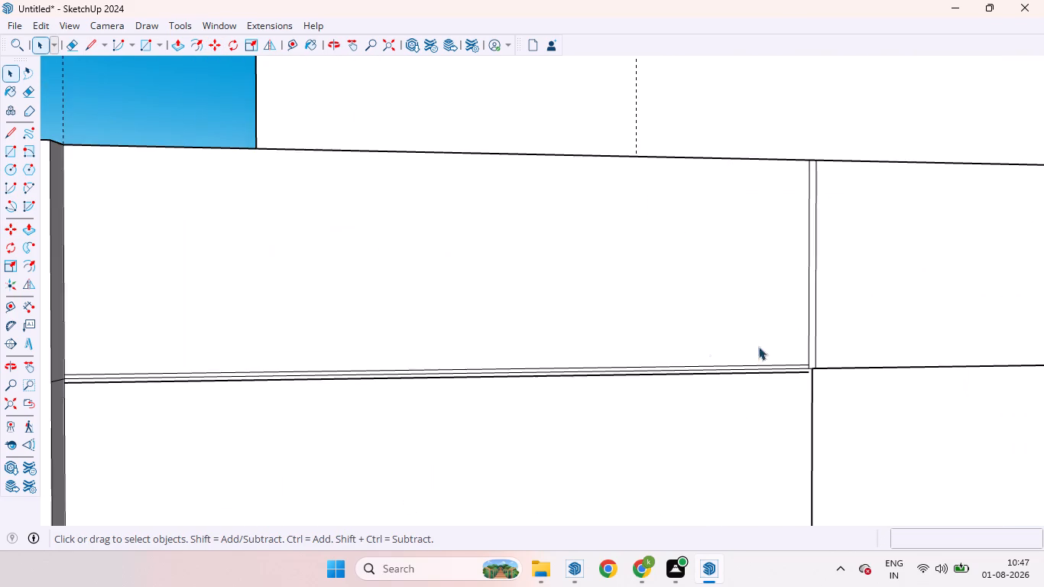
scroll(781, 350, "up", 4)
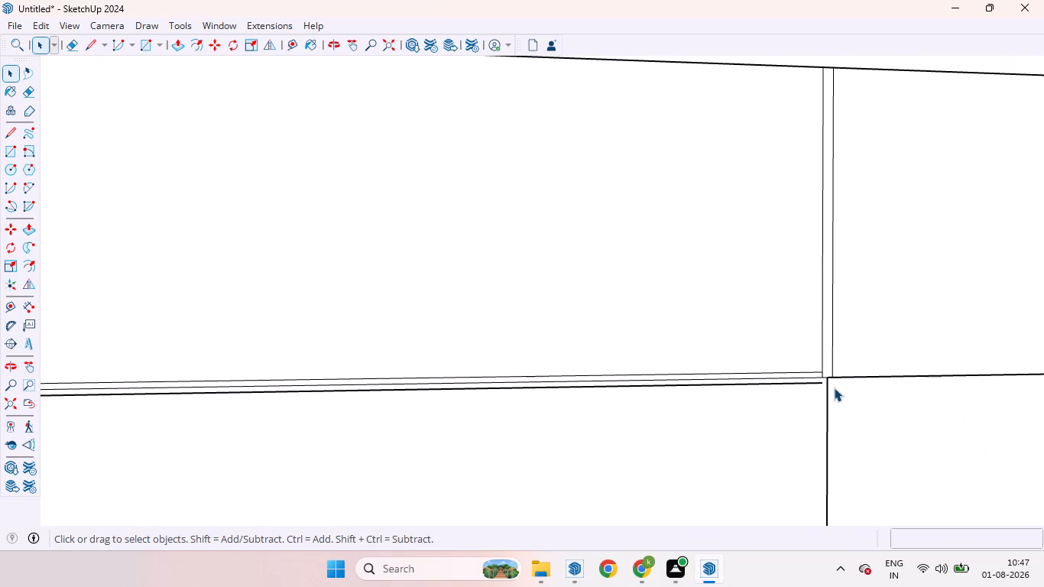
scroll(834, 388, "down", 5)
scroll(845, 443, "up", 3)
scroll(836, 422, "down", 4)
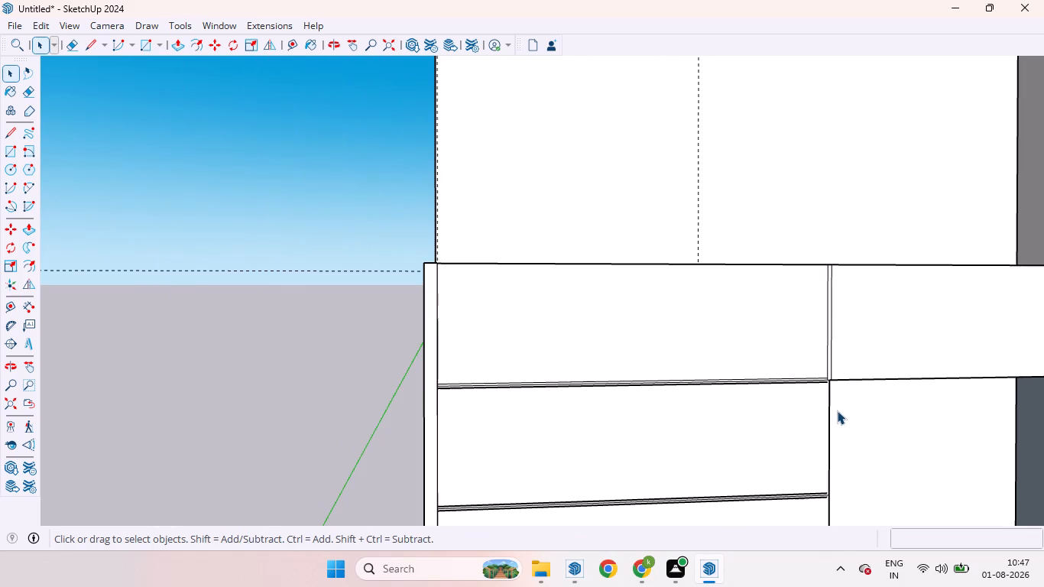
scroll(838, 371, "down", 4)
scroll(838, 369, "up", 6)
scroll(792, 345, "down", 4)
scroll(830, 402, "up", 4)
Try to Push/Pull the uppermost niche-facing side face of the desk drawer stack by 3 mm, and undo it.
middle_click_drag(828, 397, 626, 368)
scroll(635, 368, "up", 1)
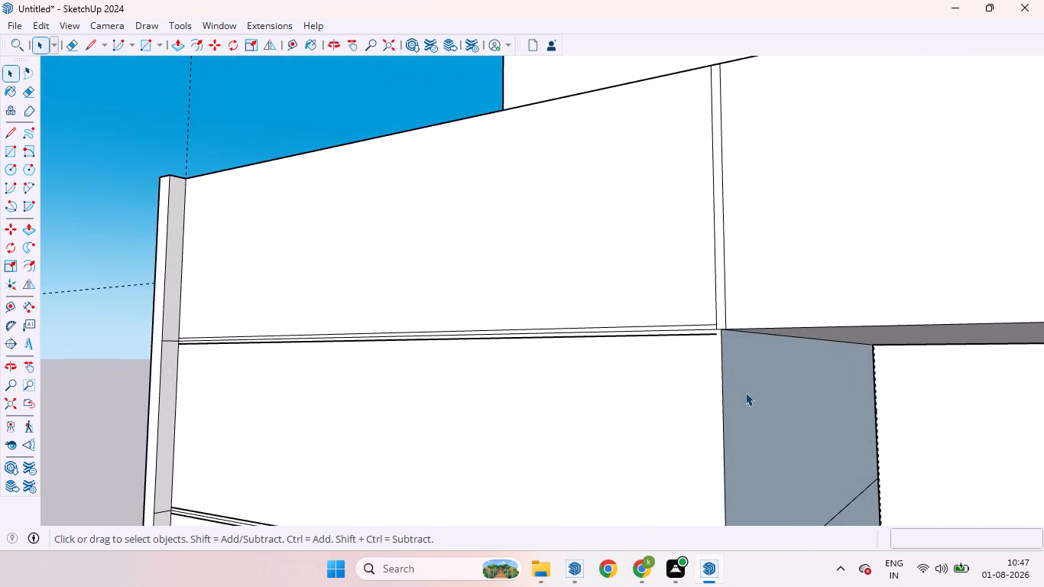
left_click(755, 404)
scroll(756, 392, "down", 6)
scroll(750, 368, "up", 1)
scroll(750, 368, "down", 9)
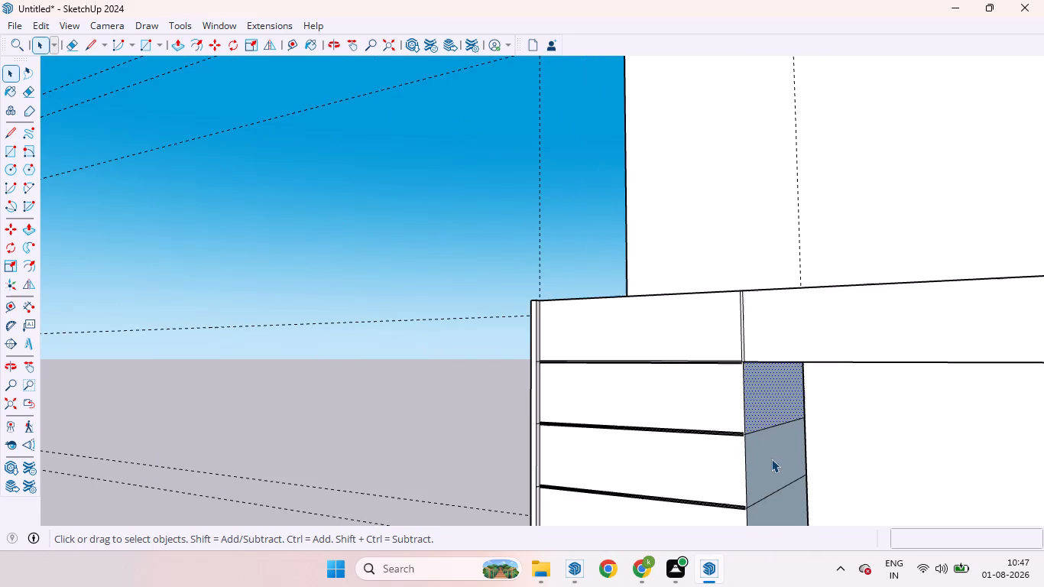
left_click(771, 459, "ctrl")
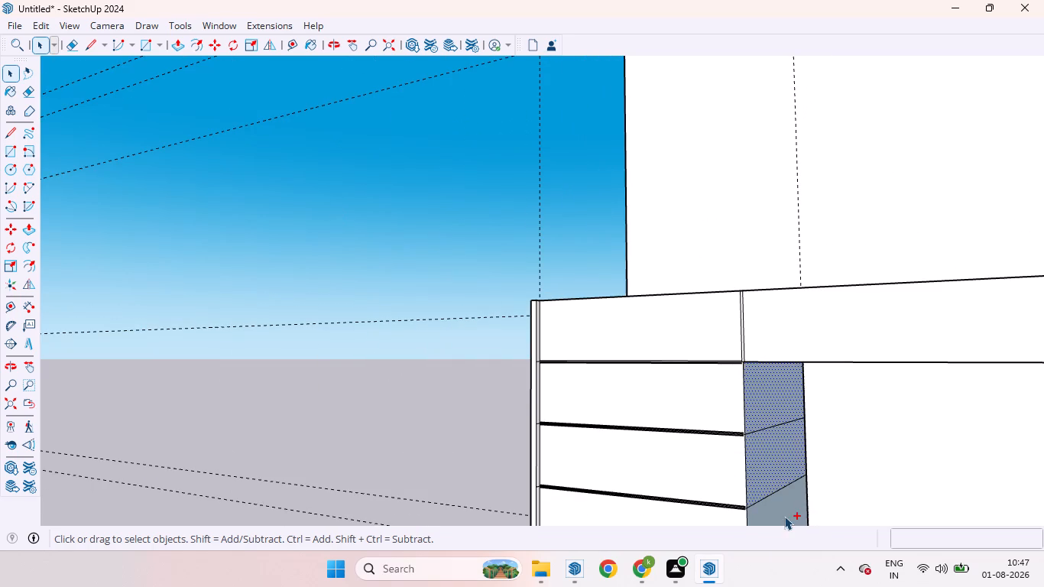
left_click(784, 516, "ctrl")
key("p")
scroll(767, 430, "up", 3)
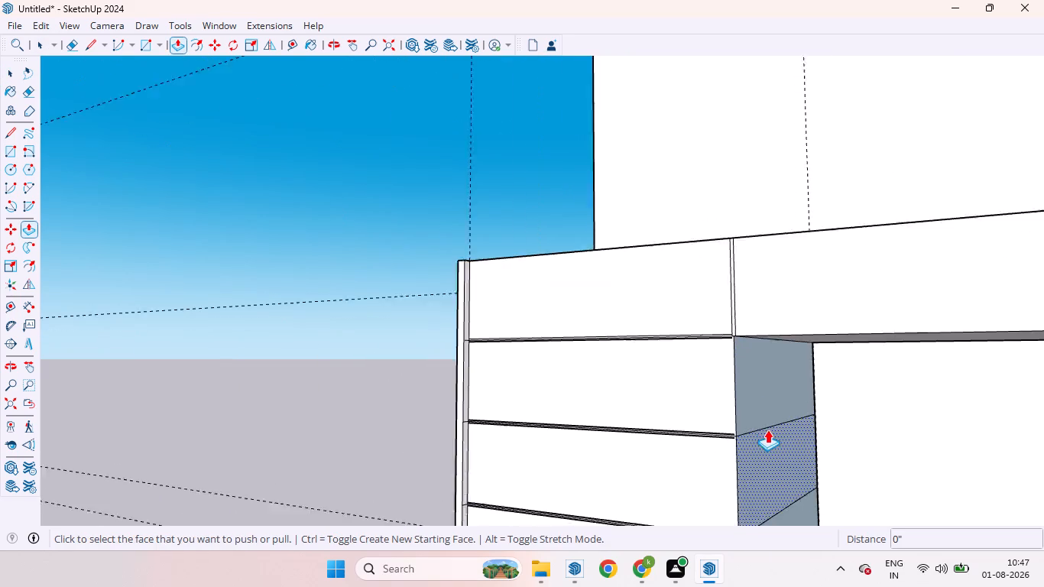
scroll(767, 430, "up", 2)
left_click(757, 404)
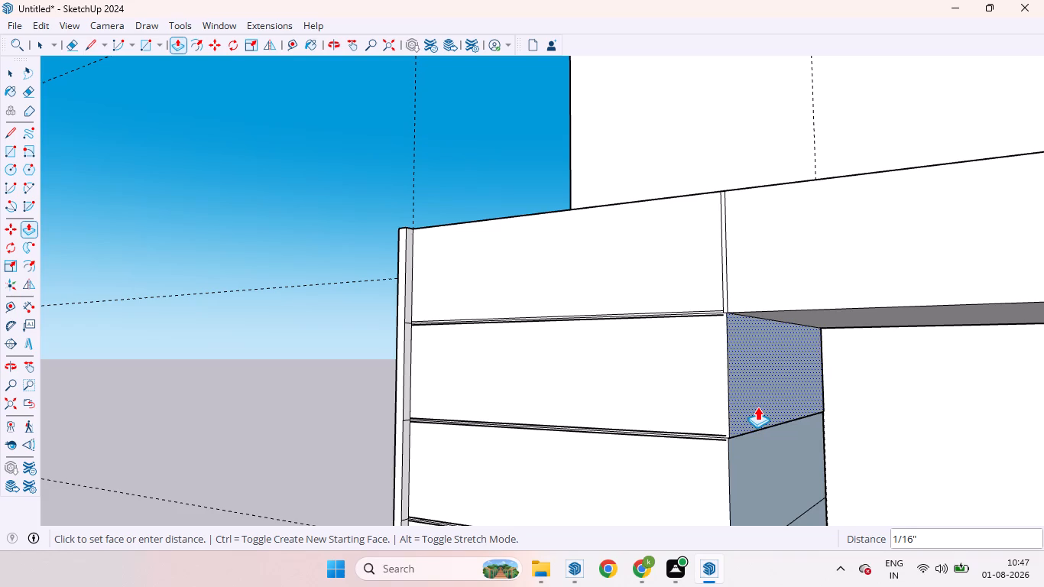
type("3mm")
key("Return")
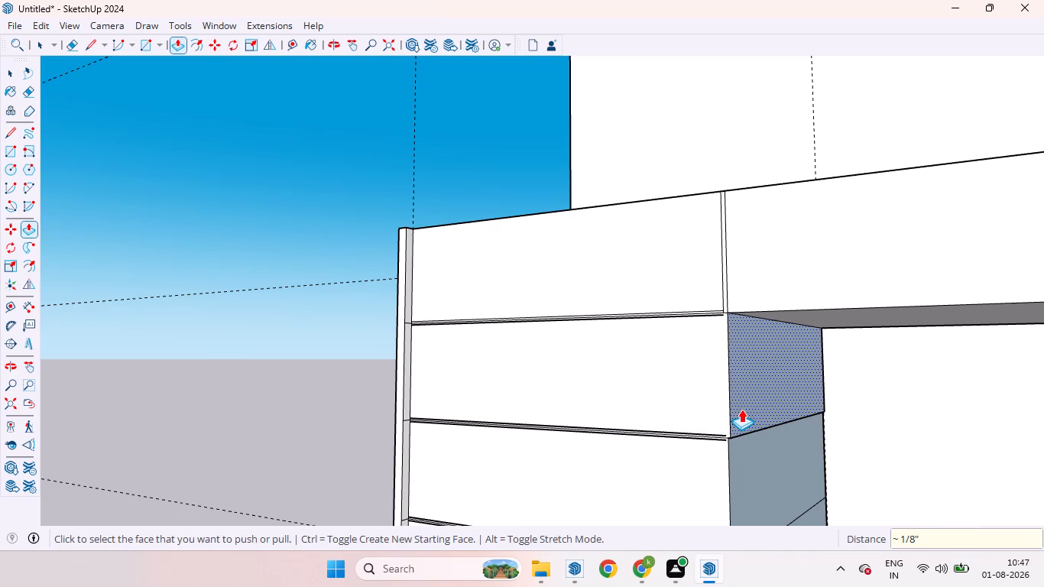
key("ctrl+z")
Push the uppermost niche-facing side face of the desk drawer stack 3 mm inward.
left_click_drag(741, 409, 733, 409)
type("3mm")
key("Return")
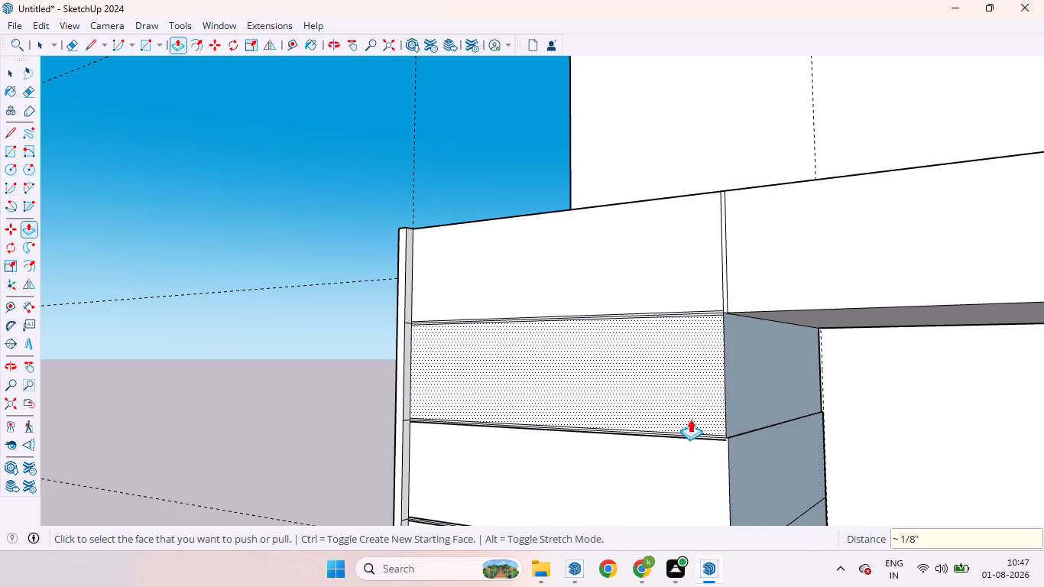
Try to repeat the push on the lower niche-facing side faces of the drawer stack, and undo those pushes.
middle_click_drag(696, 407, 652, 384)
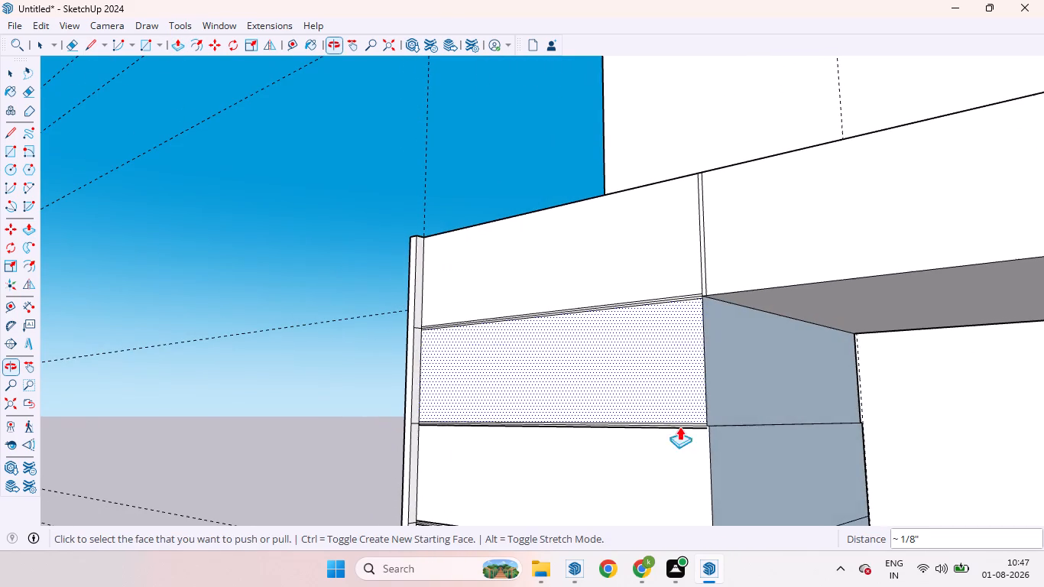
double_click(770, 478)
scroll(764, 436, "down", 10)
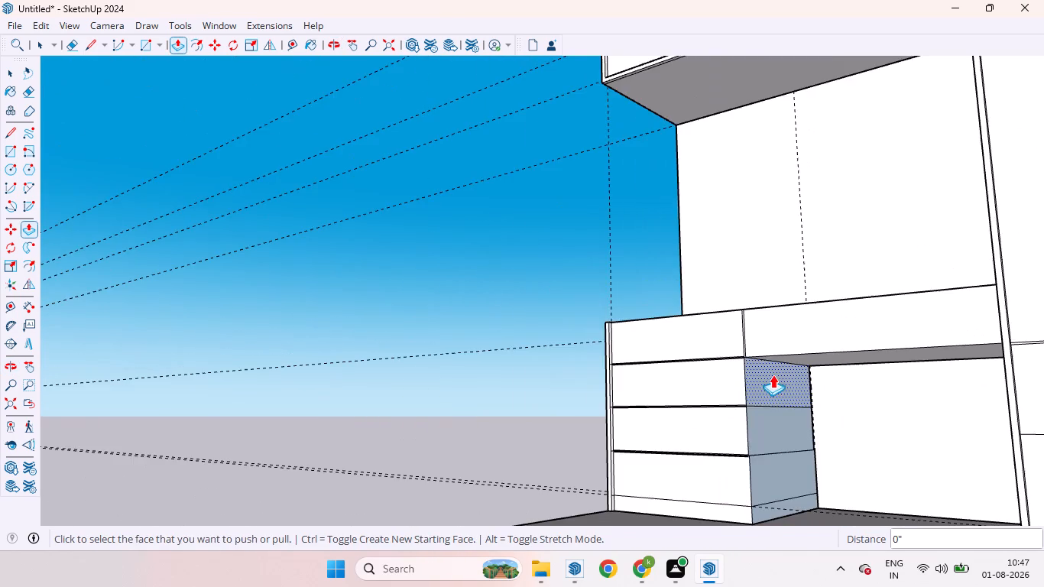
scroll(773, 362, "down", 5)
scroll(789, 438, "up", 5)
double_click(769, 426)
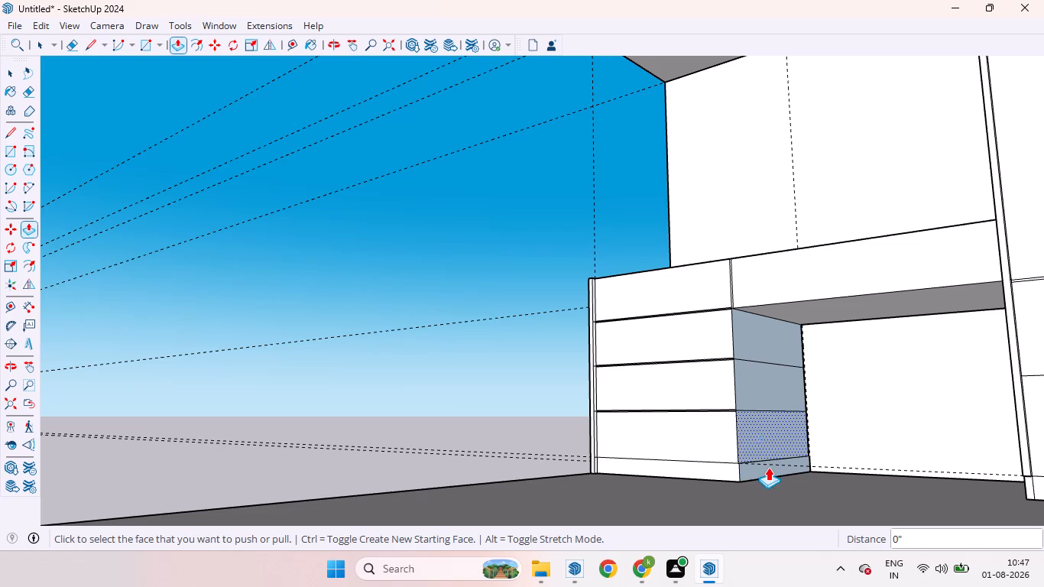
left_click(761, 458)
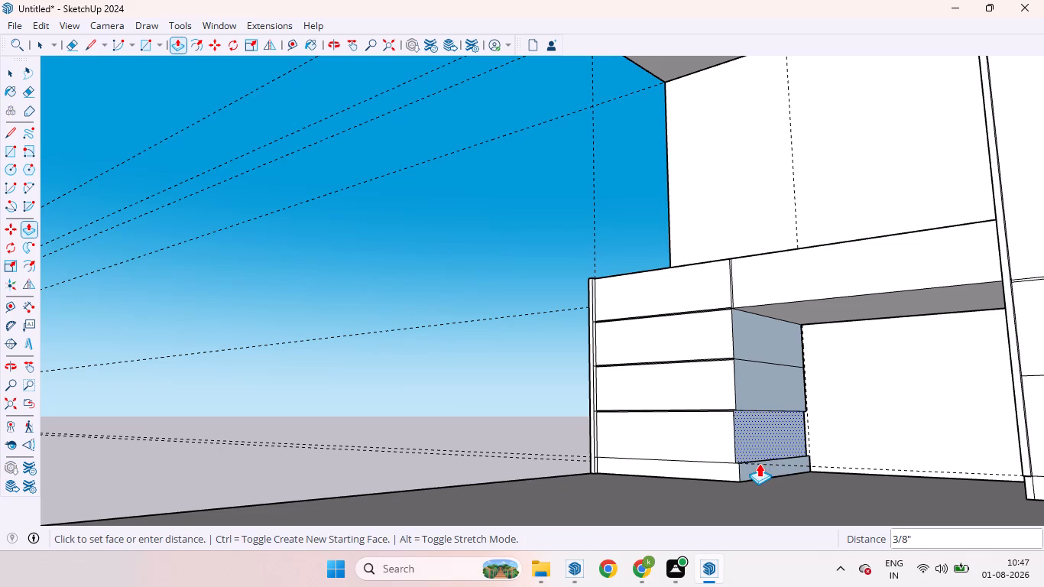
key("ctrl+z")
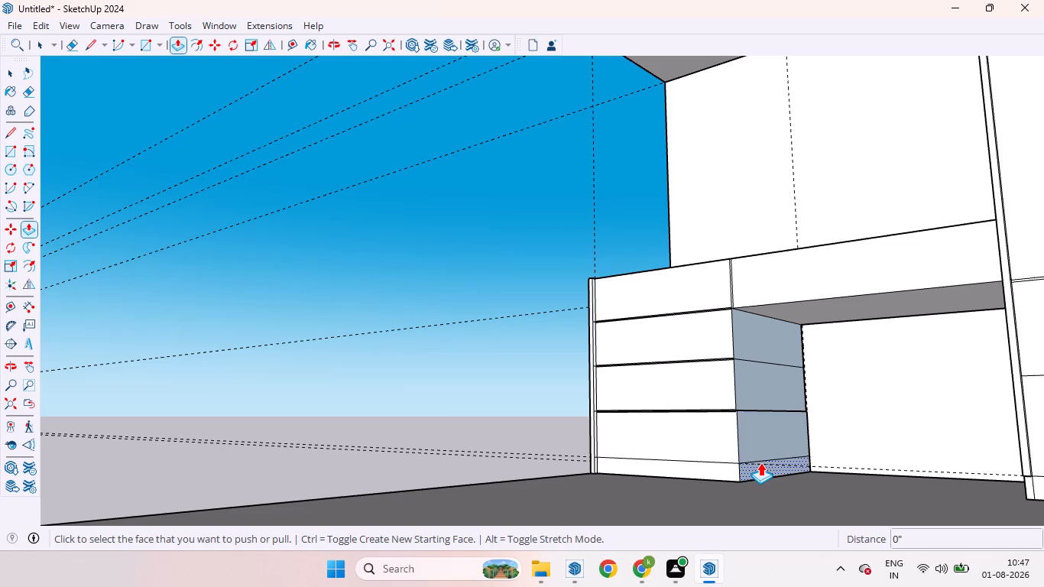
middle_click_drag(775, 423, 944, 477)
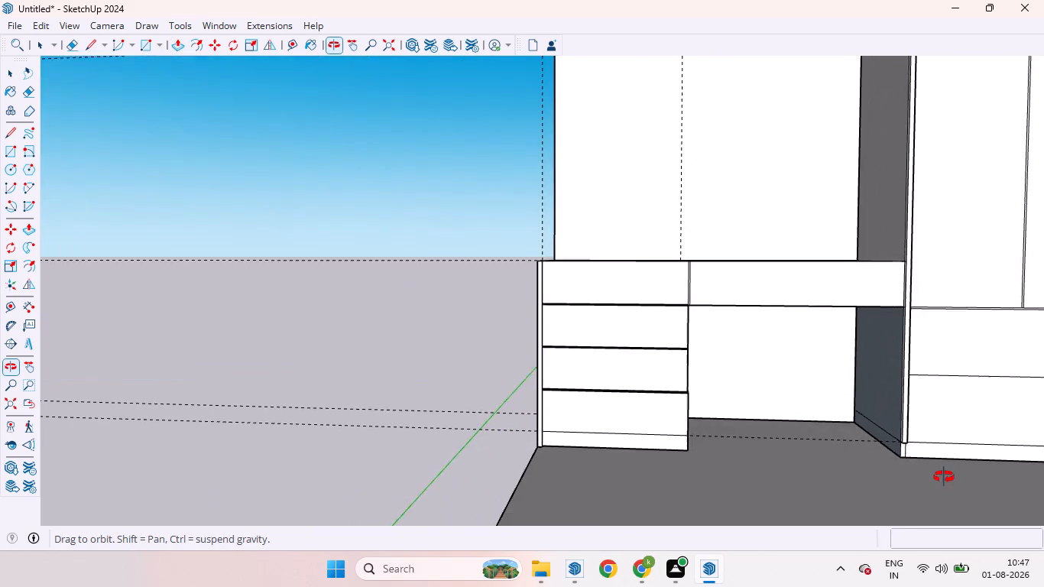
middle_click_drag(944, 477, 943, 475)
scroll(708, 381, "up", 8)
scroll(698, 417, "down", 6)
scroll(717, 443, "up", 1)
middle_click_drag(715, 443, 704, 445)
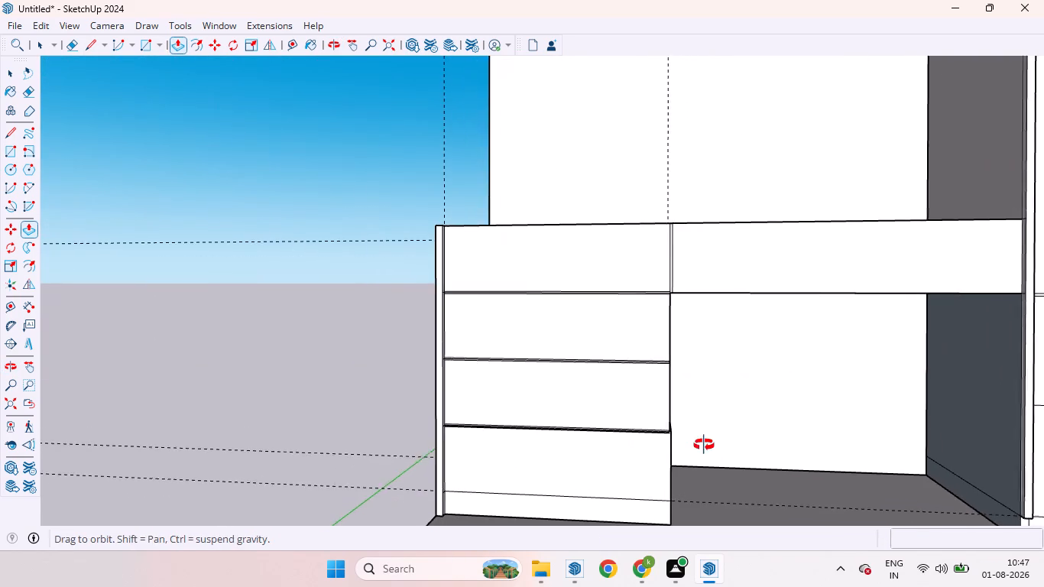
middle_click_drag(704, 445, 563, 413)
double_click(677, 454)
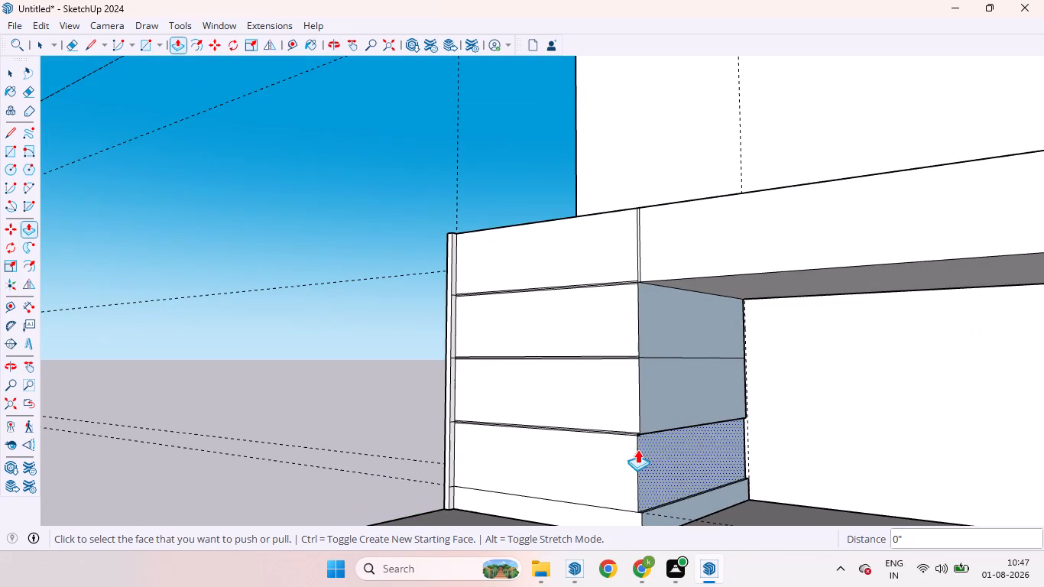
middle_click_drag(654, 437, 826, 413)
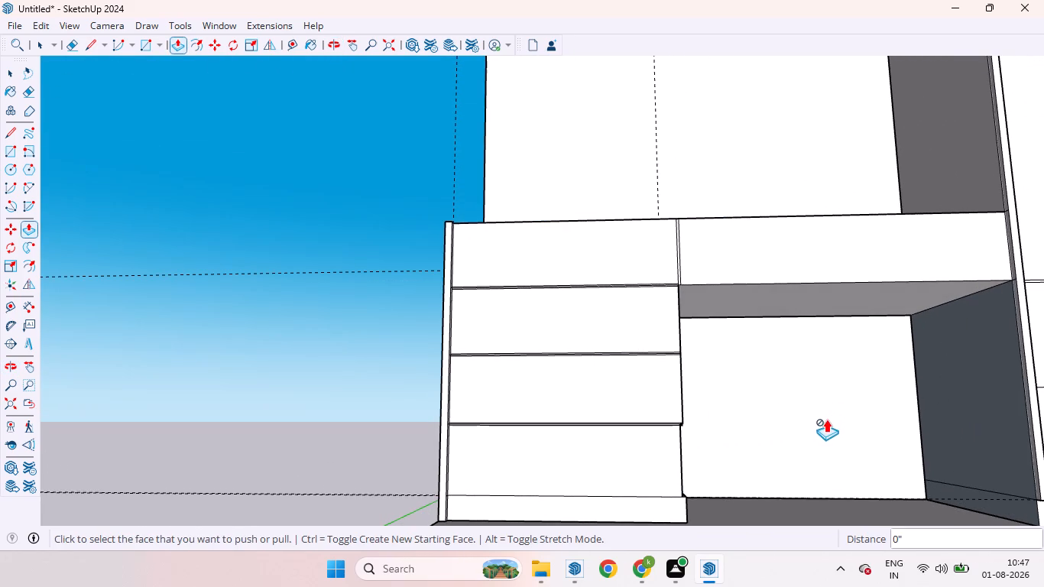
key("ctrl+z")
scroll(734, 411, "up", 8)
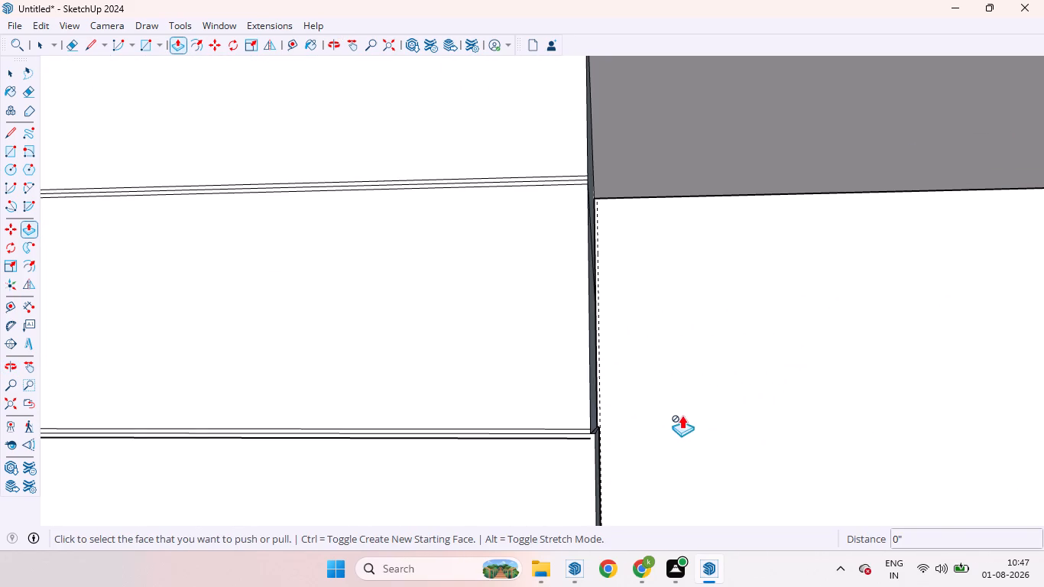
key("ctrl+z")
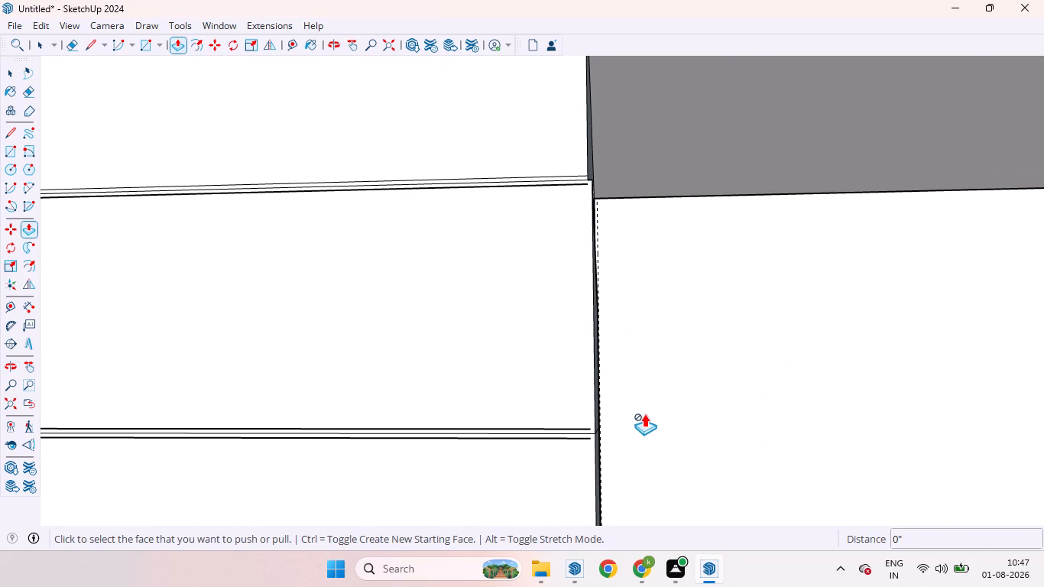
Push the second niche-facing side face of the desk drawer stack 3 mm inward.
scroll(647, 394, "down", 3)
middle_click_drag(653, 351, 532, 437)
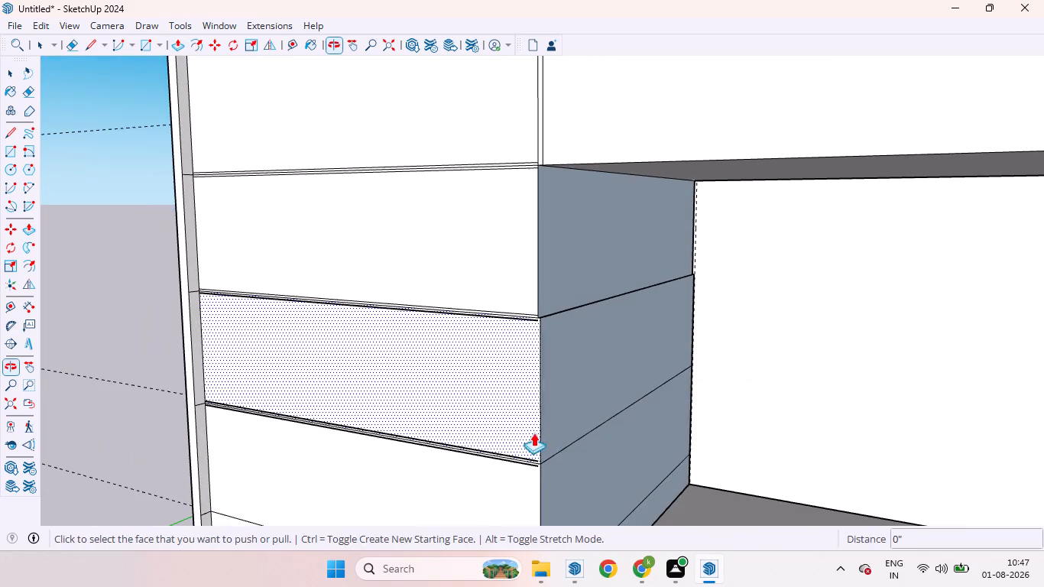
key("space")
left_click(583, 371)
key("p")
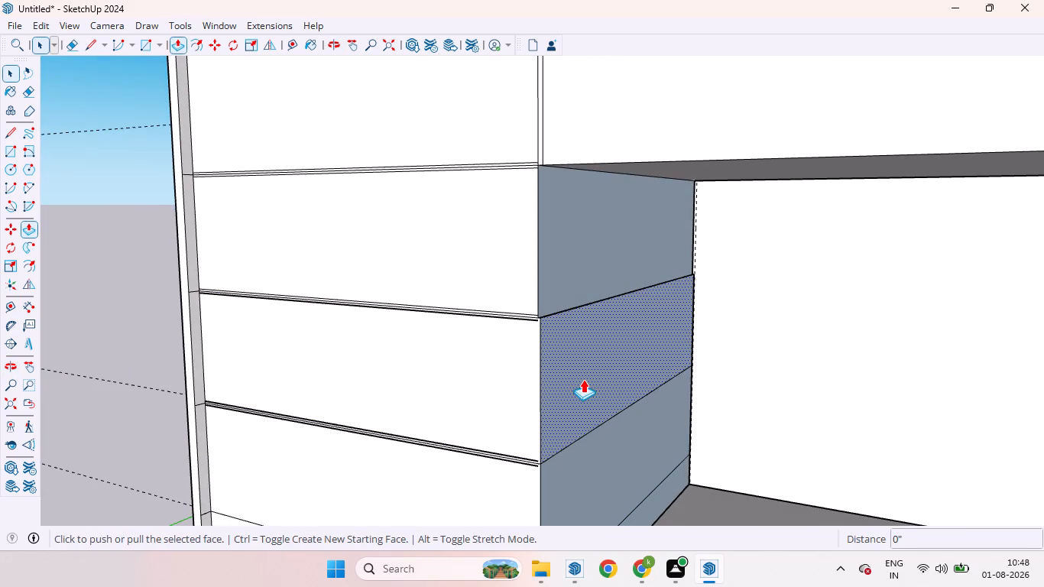
left_click_drag(583, 379, 566, 380)
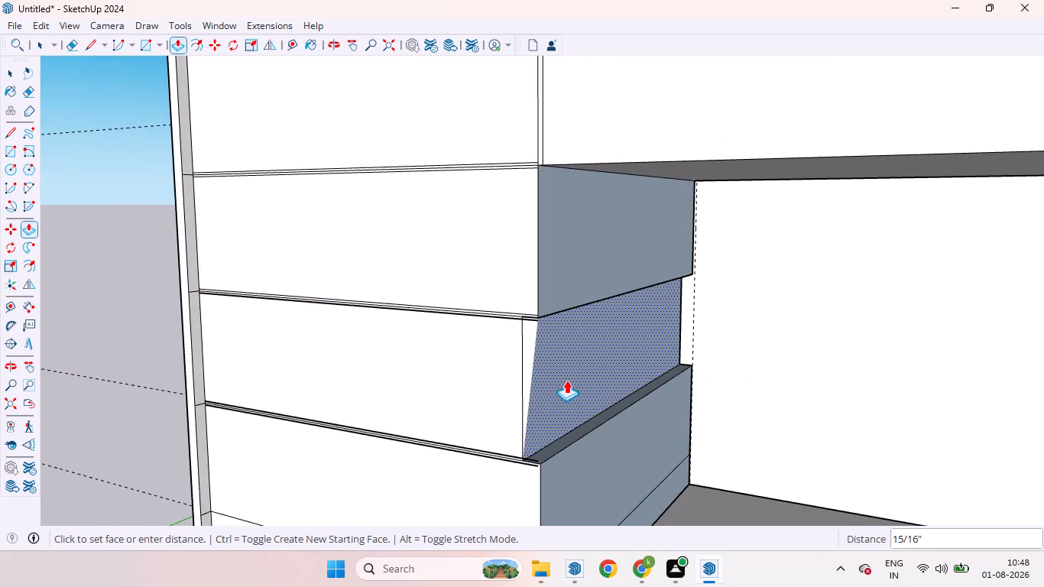
left_click_drag(566, 380, 568, 381)
type("3mm")
key("Return")
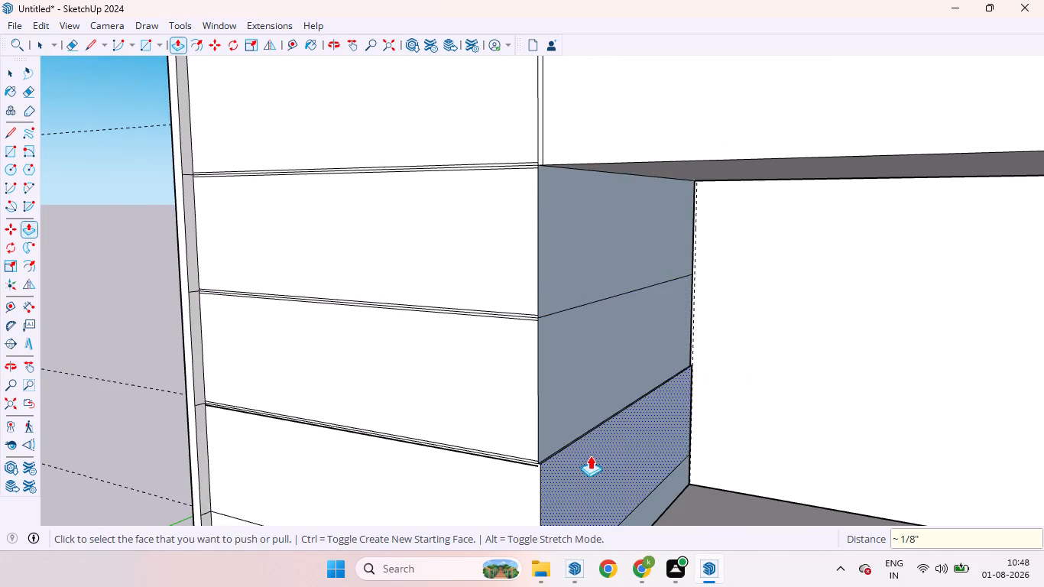
Repeat the 3 mm inward push on the lowest drawer's side face and on the skirting's side face below it.
scroll(600, 438, "down", 6)
scroll(633, 438, "up", 6)
double_click(585, 459)
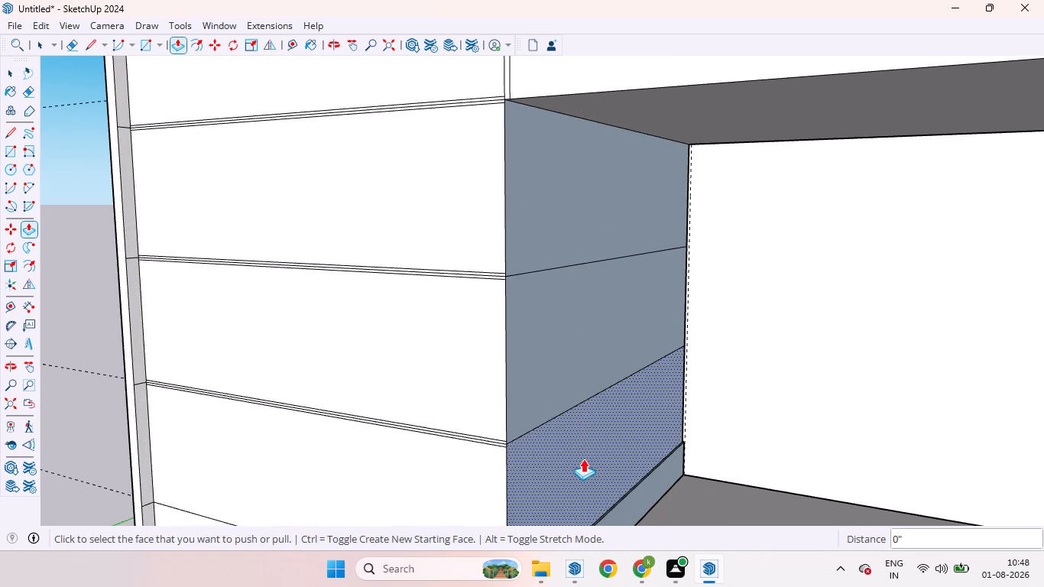
scroll(600, 436, "down", 10)
scroll(590, 463, "up", 9)
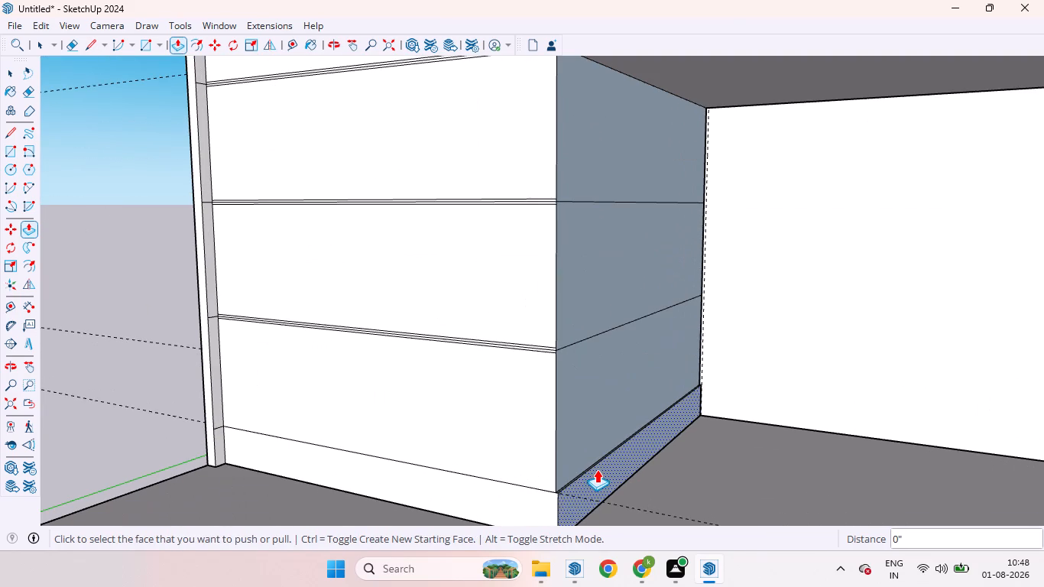
double_click(597, 469)
scroll(517, 442, "down", 11)
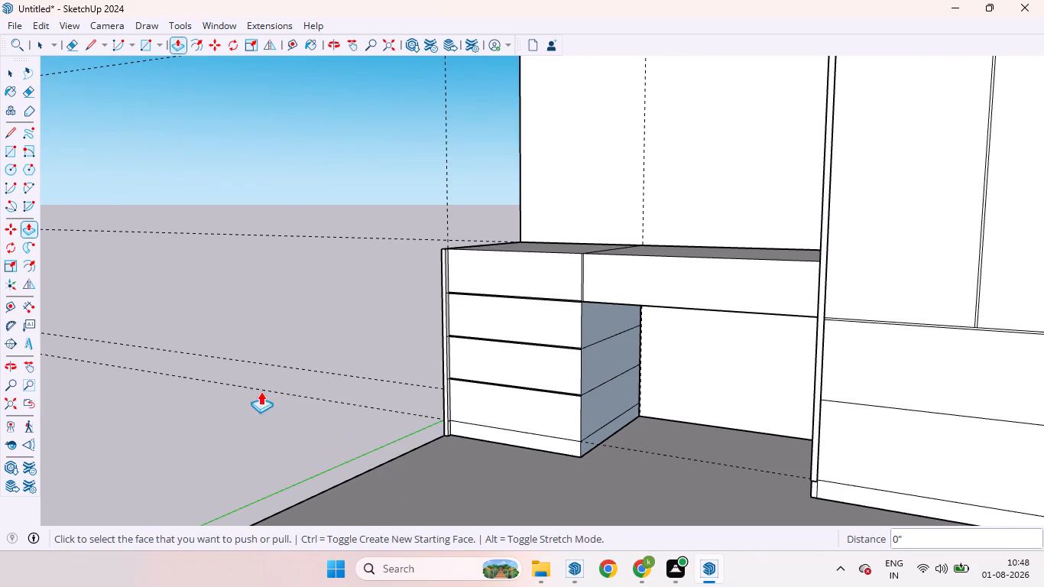
key("space")
left_click(255, 343)
middle_click_drag(300, 306, 608, 336)
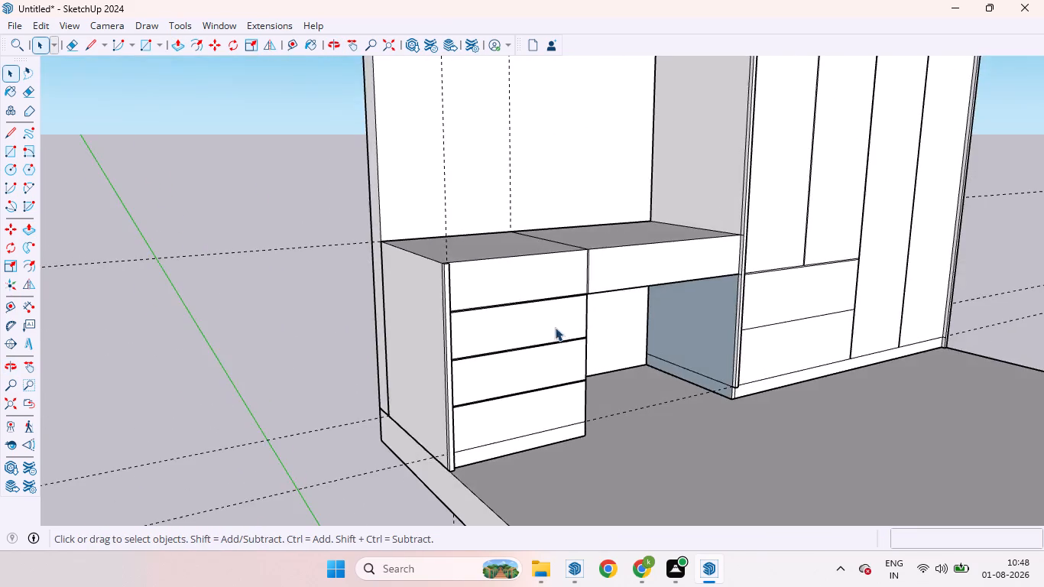
Delete the three redundant centre lines running inside the horizontal gaps between the desk drawer fronts.
scroll(553, 327, "up", 20)
scroll(553, 327, "up", 1)
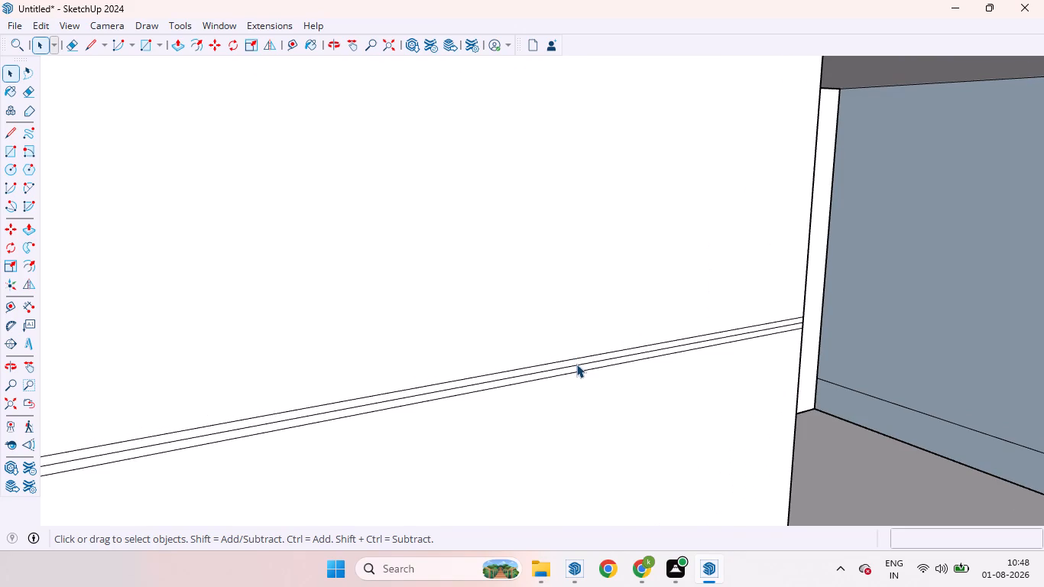
left_click(577, 365)
key("Delete")
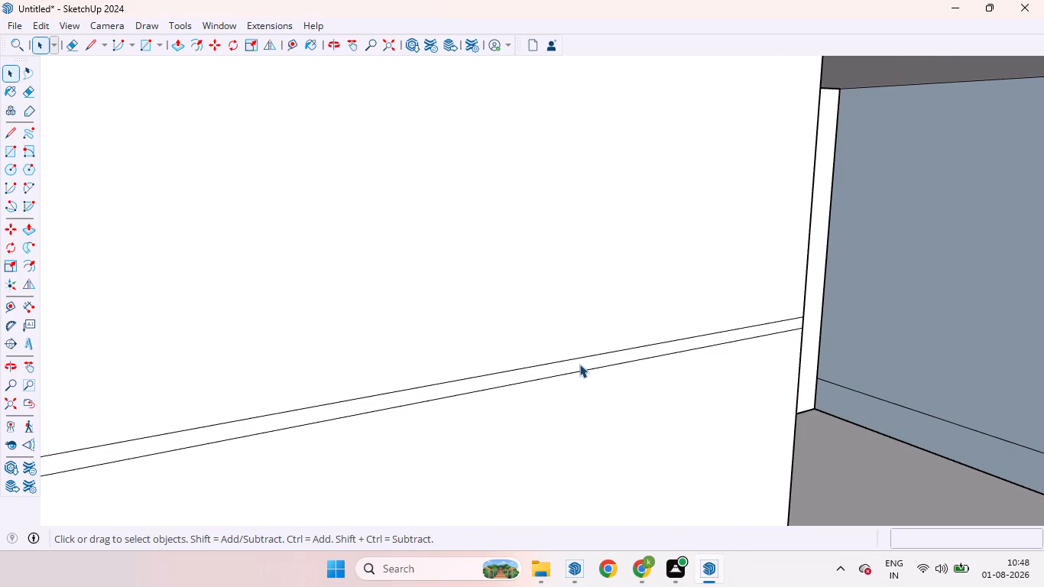
scroll(588, 347, "down", 17)
scroll(589, 388, "up", 14)
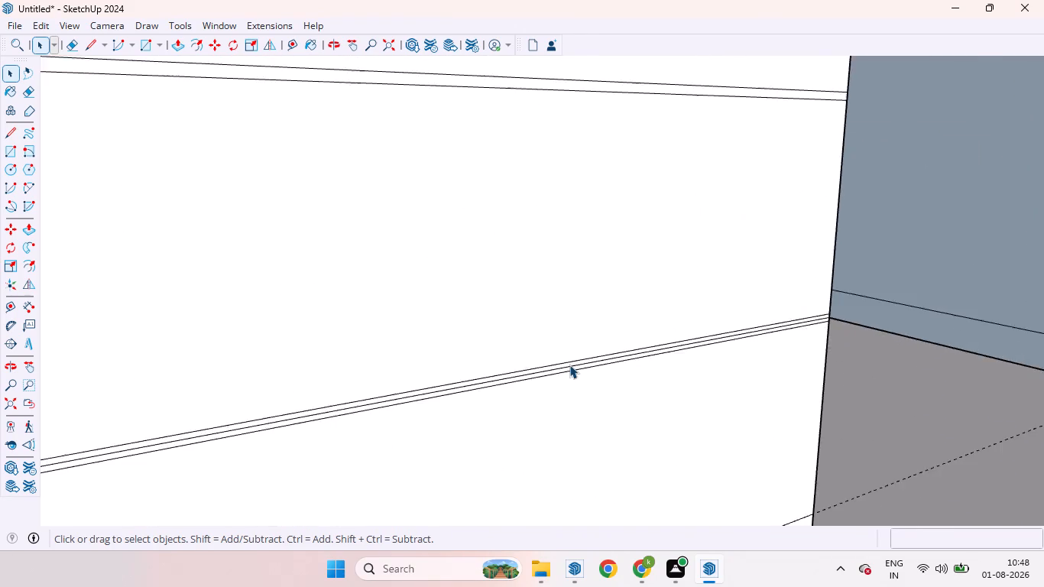
scroll(569, 365, "up", 3)
left_click(570, 365)
left_click(573, 365)
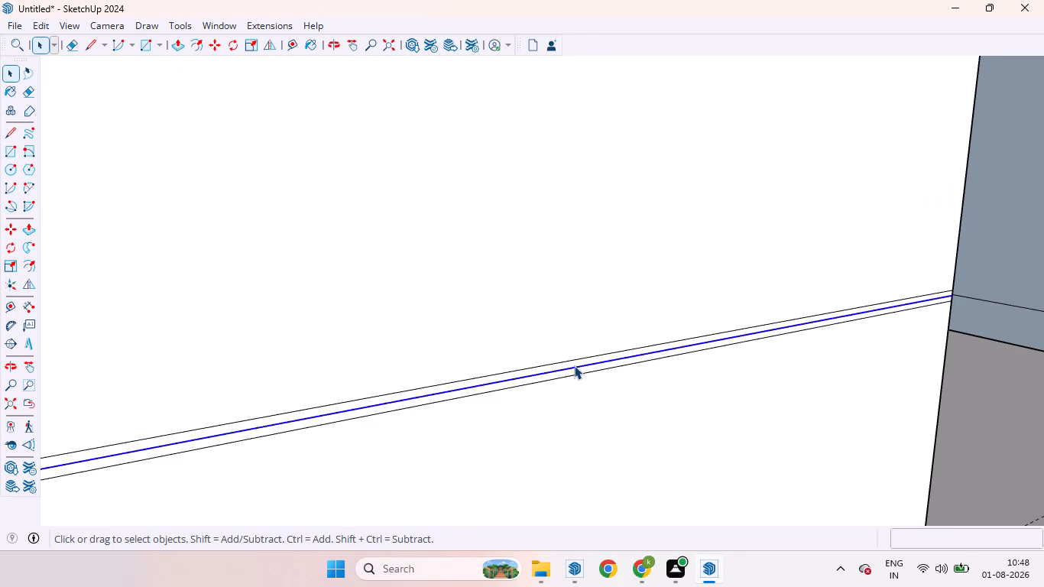
key("Delete")
scroll(629, 360, "down", 5)
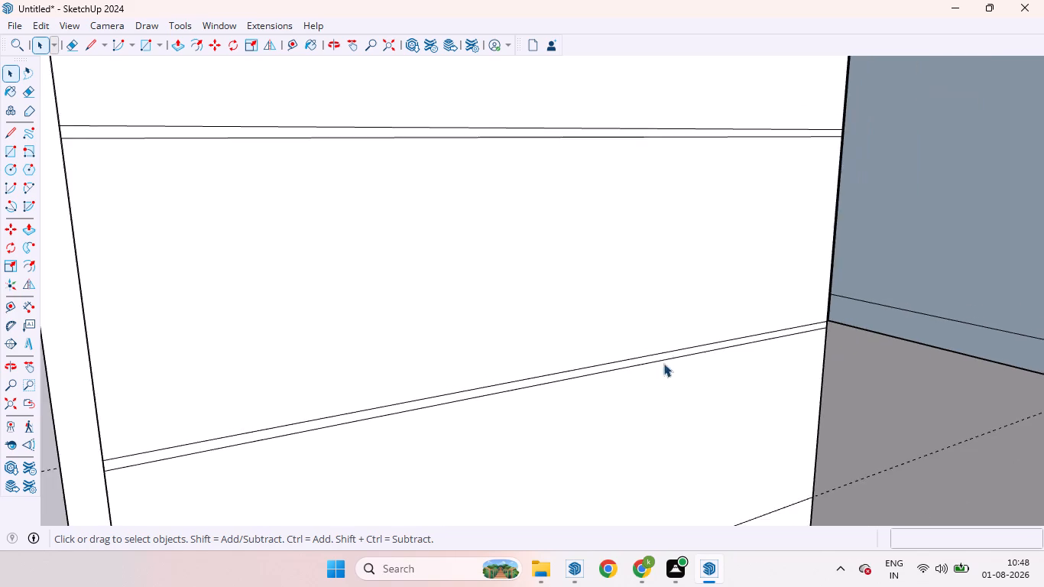
scroll(663, 363, "down", 8)
scroll(497, 257, "up", 3)
scroll(508, 197, "down", 6)
scroll(517, 130, "up", 5)
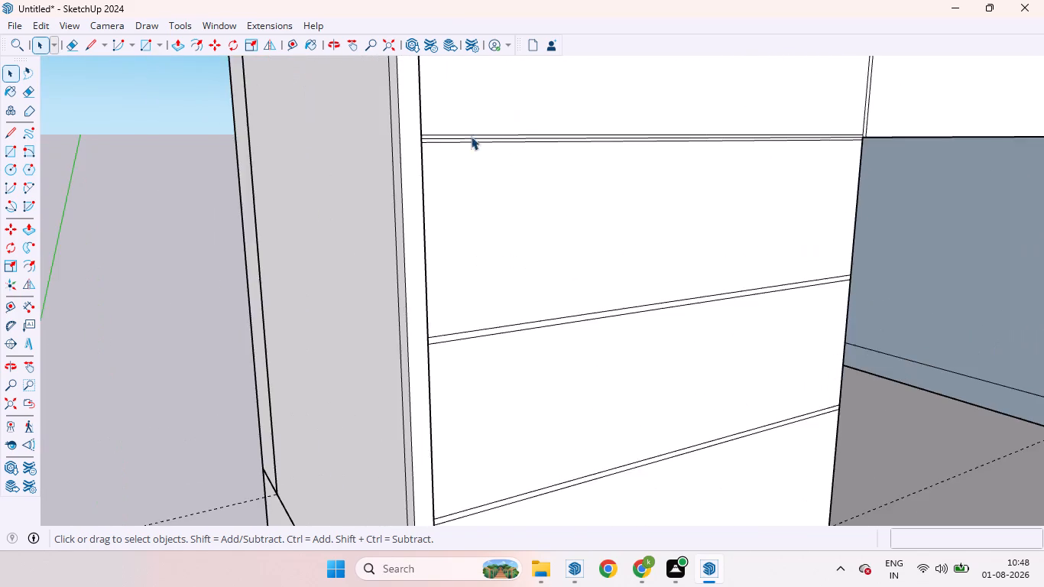
scroll(471, 136, "up", 8)
scroll(424, 127, "down", 1)
scroll(423, 127, "up", 1)
left_click(431, 146)
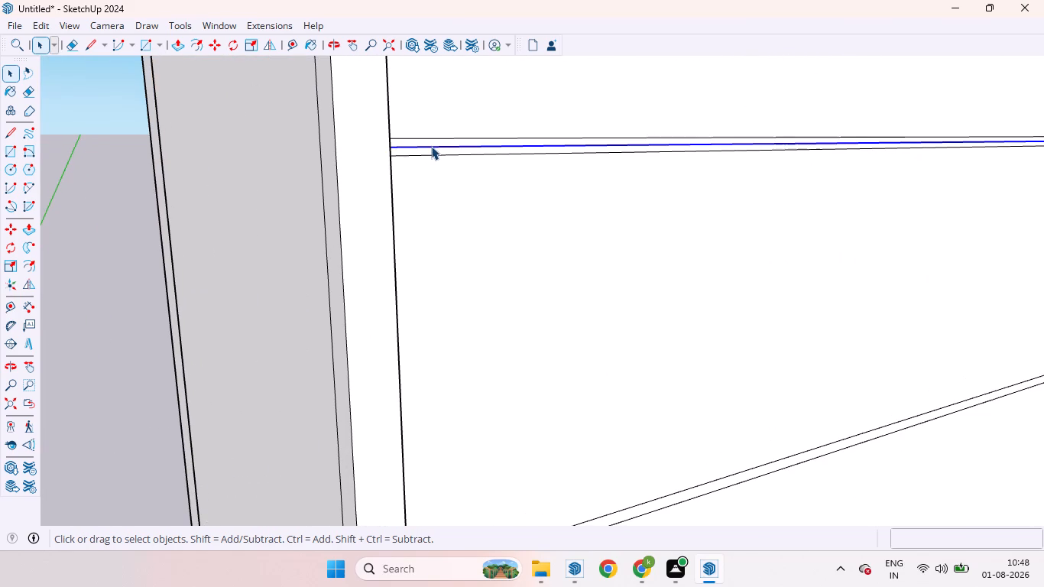
key("Delete")
Examine the gap junction where the desk drawer stack meets the drawer front above the desk niche.
scroll(440, 142, "down", 13)
scroll(550, 285, "down", 4)
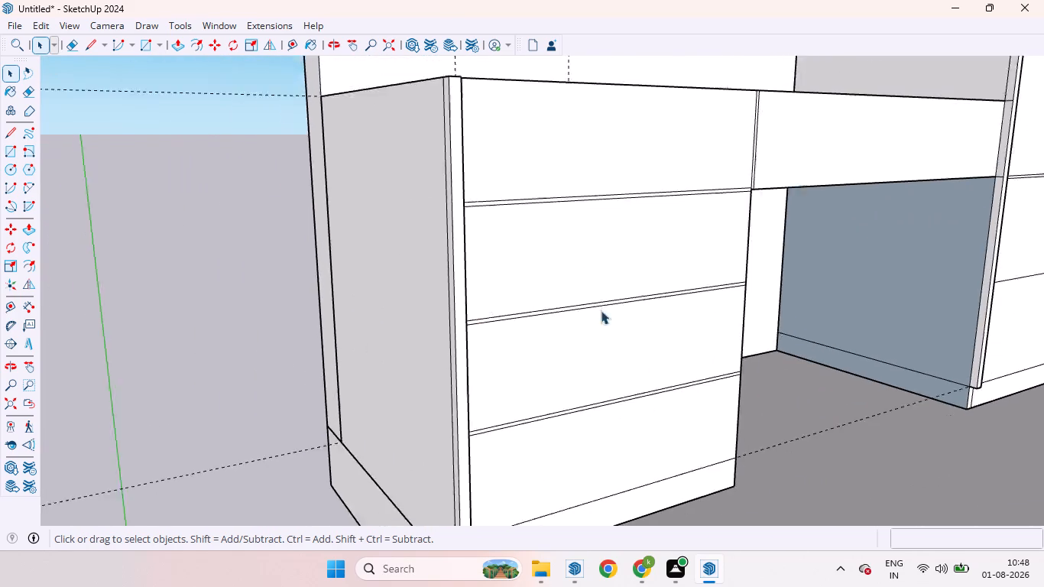
scroll(601, 310, "down", 3)
scroll(717, 178, "up", 13)
scroll(640, 296, "up", 6)
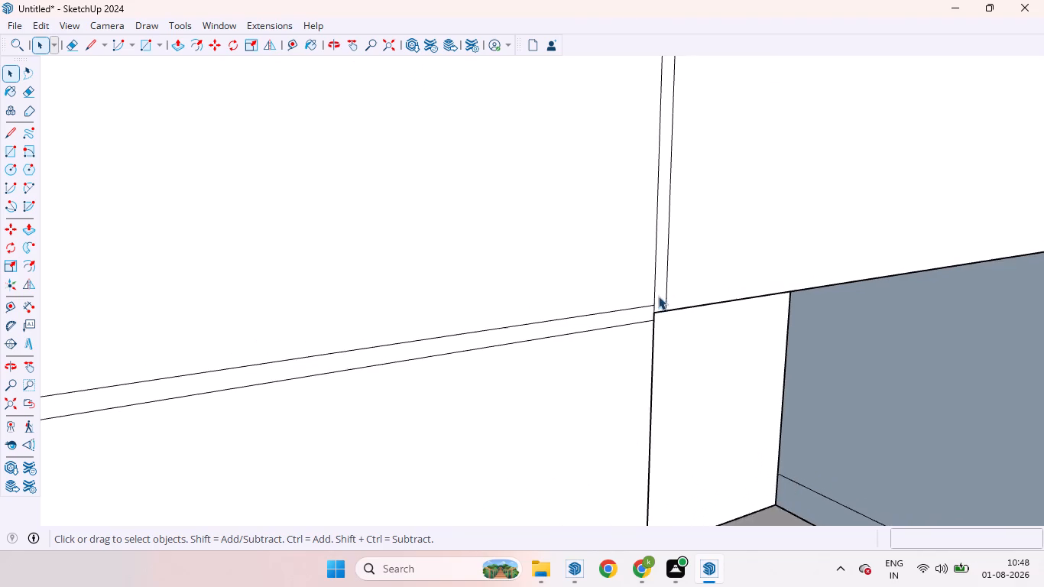
scroll(658, 296, "up", 6)
scroll(640, 314, "down", 2)
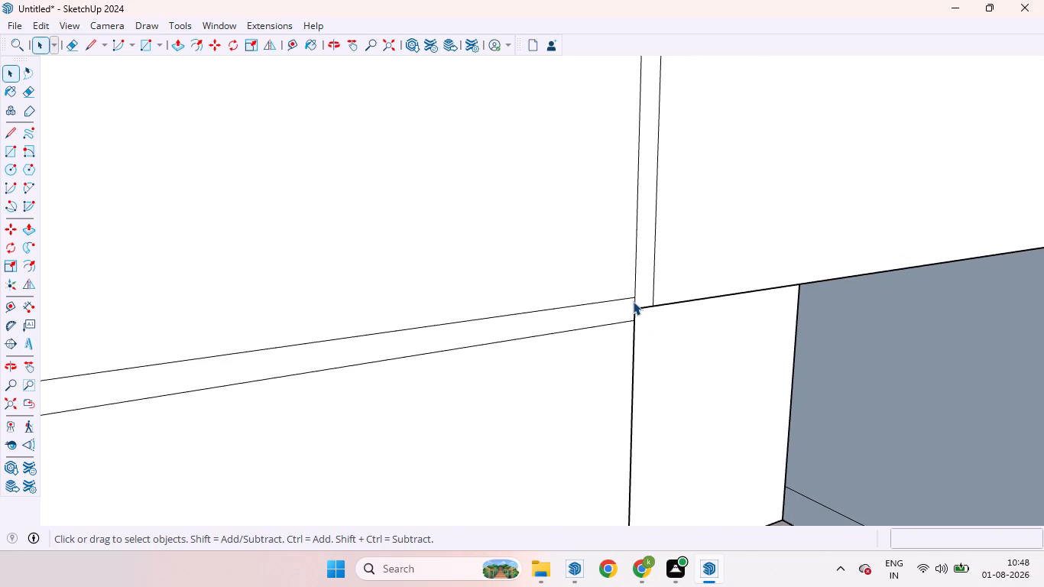
scroll(633, 301, "down", 13)
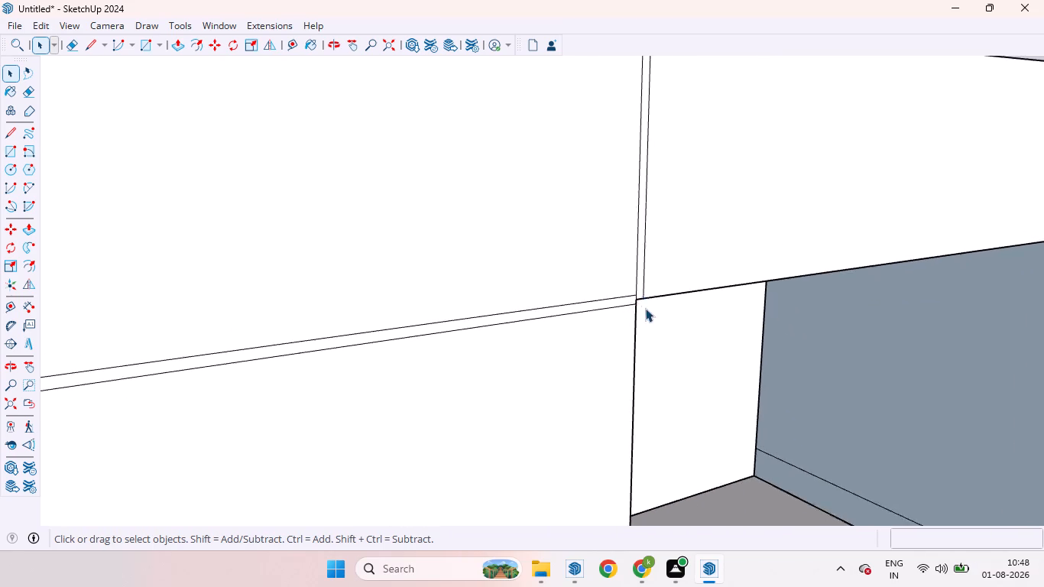
scroll(645, 308, "down", 8)
Delete all the horizontal and vertical construction guides around the wardrobe.
middle_click_drag(705, 327, 584, 313)
scroll(586, 310, "up", 1)
scroll(588, 310, "down", 4)
scroll(585, 315, "up", 1)
scroll(583, 316, "down", 7)
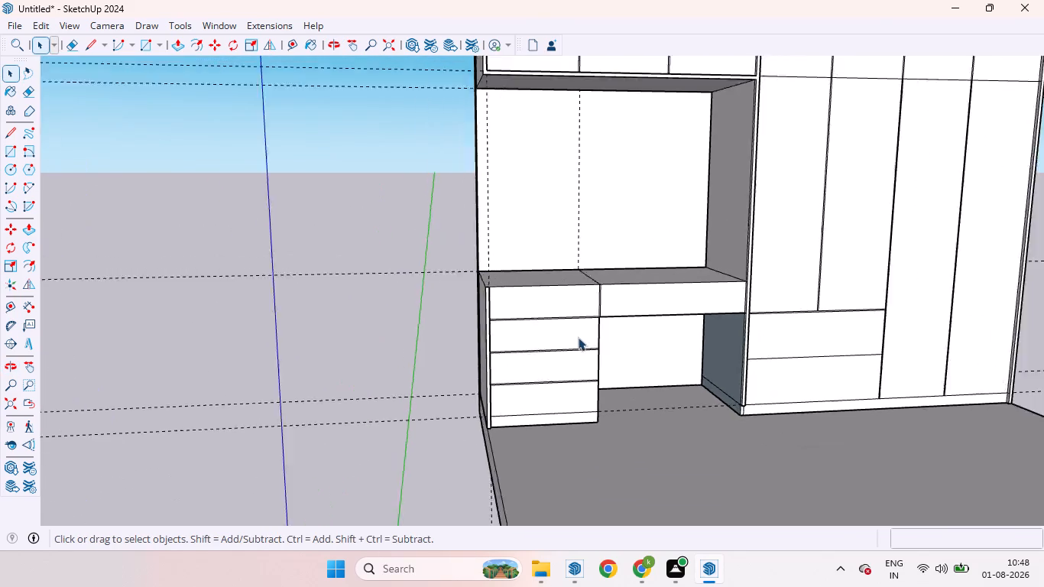
scroll(578, 337, "down", 7)
left_click_drag(885, 387, 786, 160)
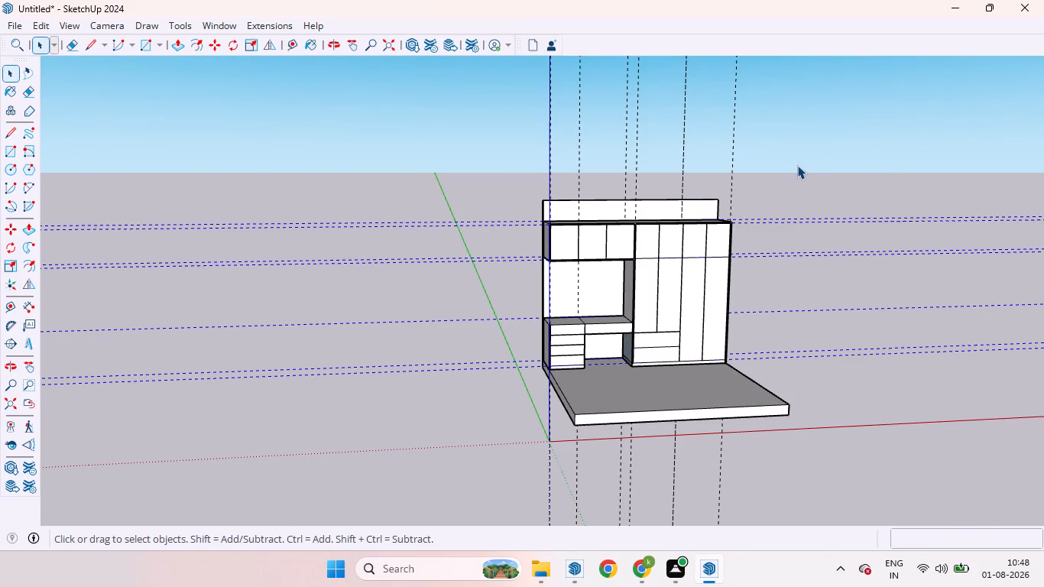
key("Delete")
left_click_drag(822, 160, 800, 154)
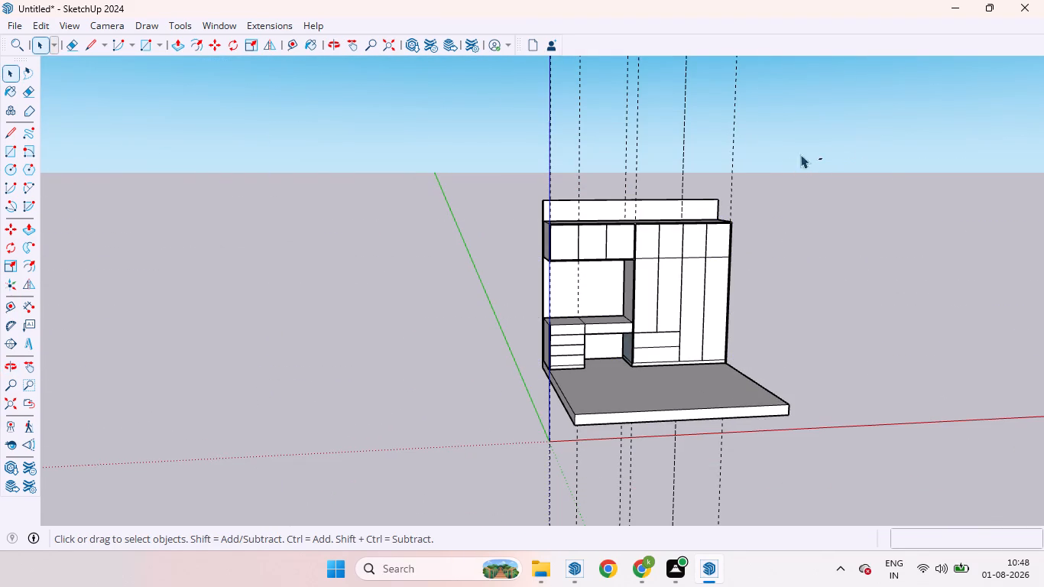
left_click_drag(800, 154, 462, 33)
key("Delete")
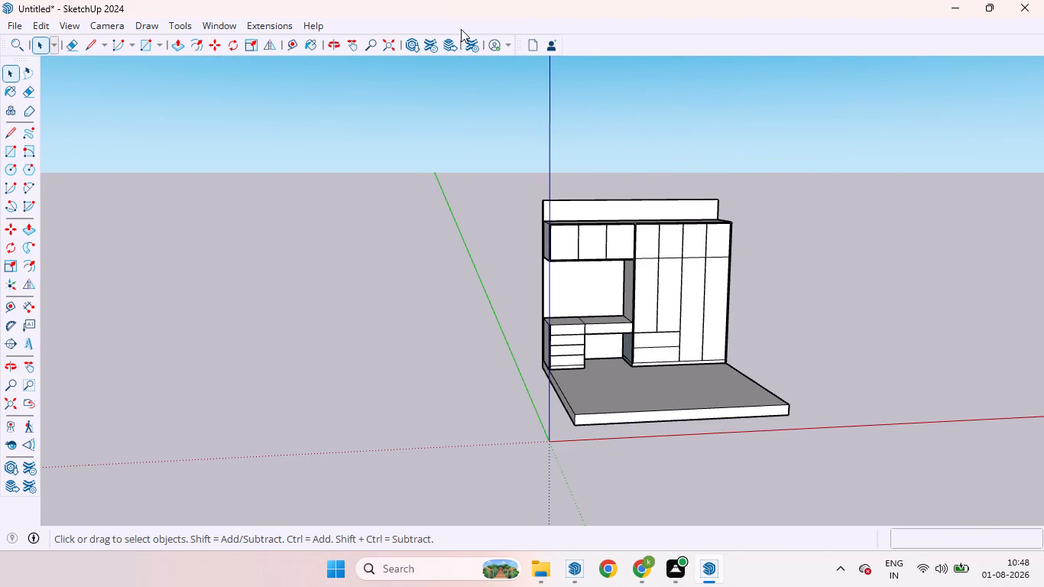
Pull the outermost overhead door above the desk niche outward by 17 mm with Push/Pull.
scroll(554, 262, "up", 5)
scroll(618, 329, "down", 5)
scroll(630, 373, "up", 4)
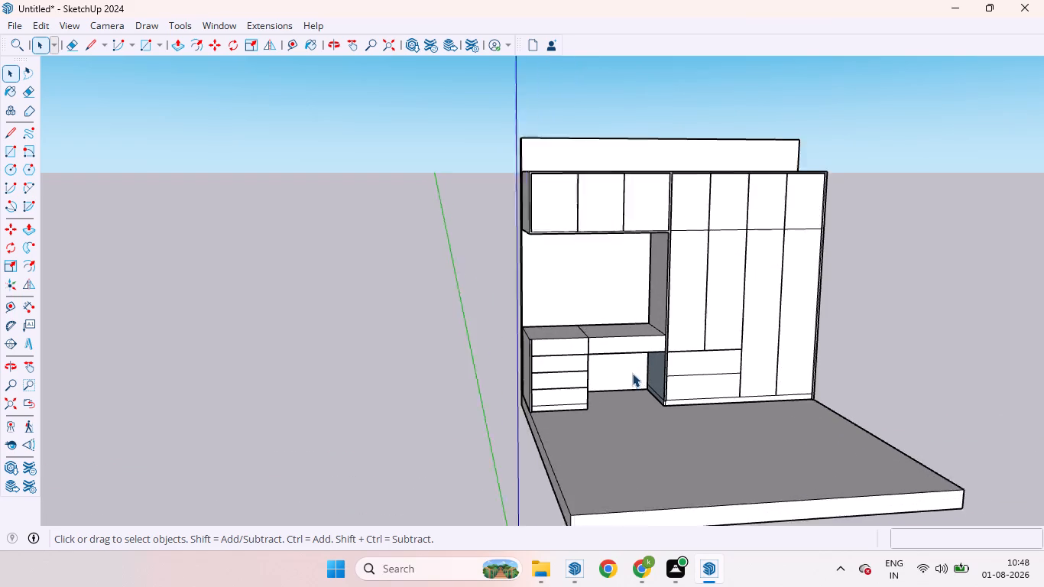
scroll(632, 373, "up", 1)
scroll(569, 166, "up", 15)
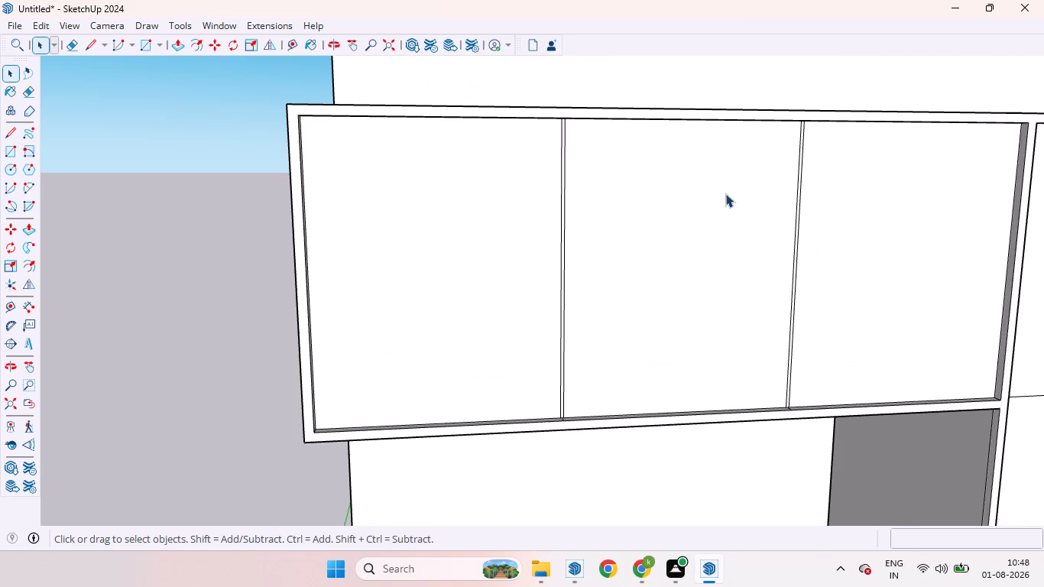
scroll(718, 196, "down", 5)
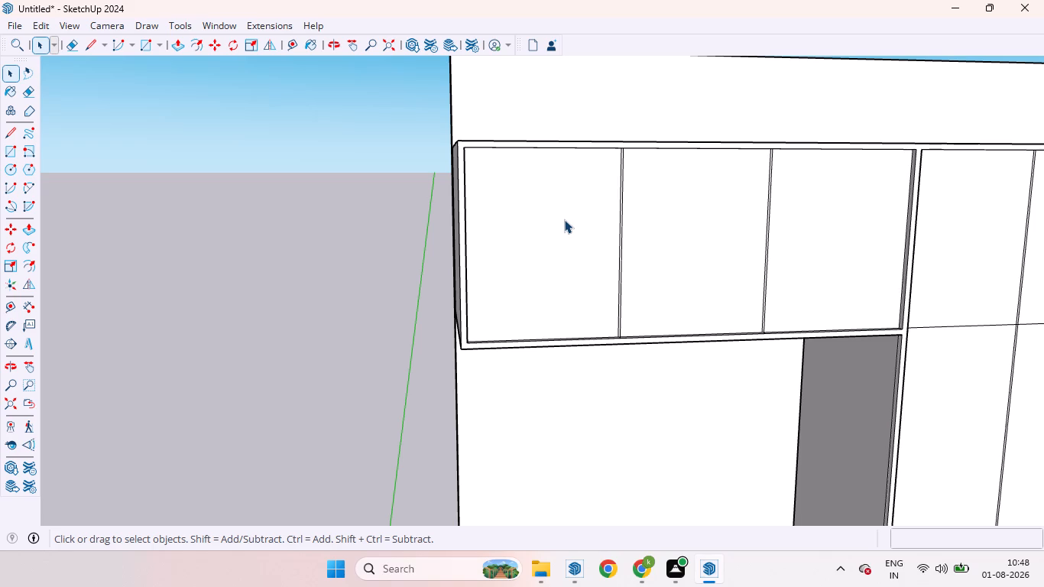
scroll(594, 189, "up", 3)
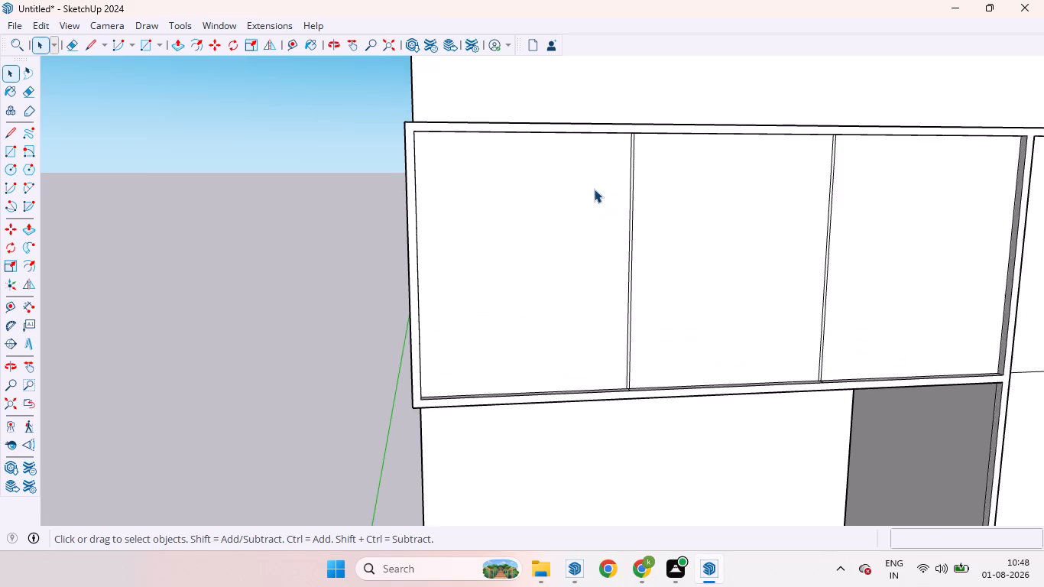
scroll(594, 189, "up", 2)
key("p")
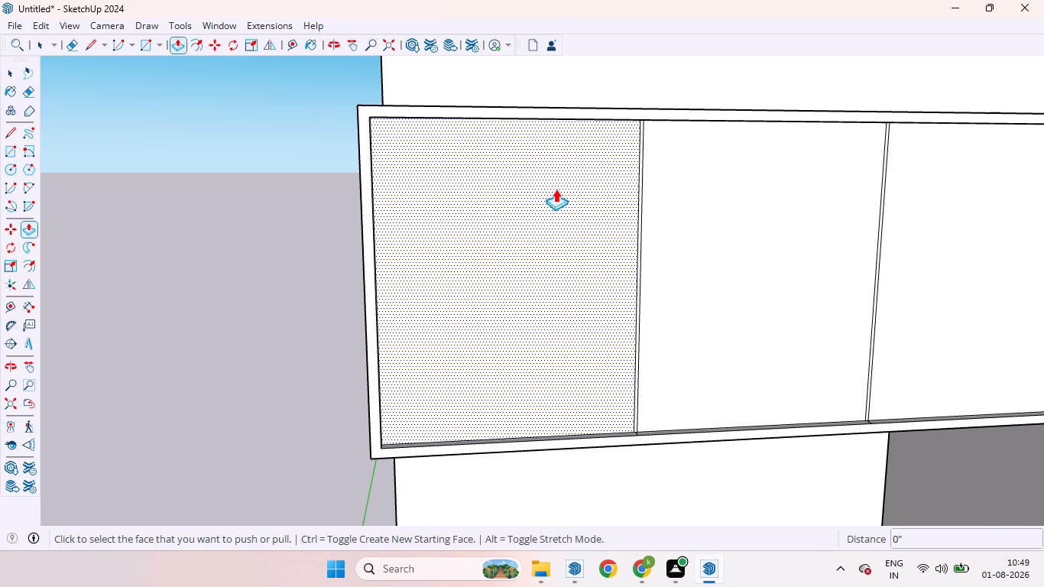
left_click_drag(556, 189, 555, 215)
key("1")
key("BackSpace")
type("17")
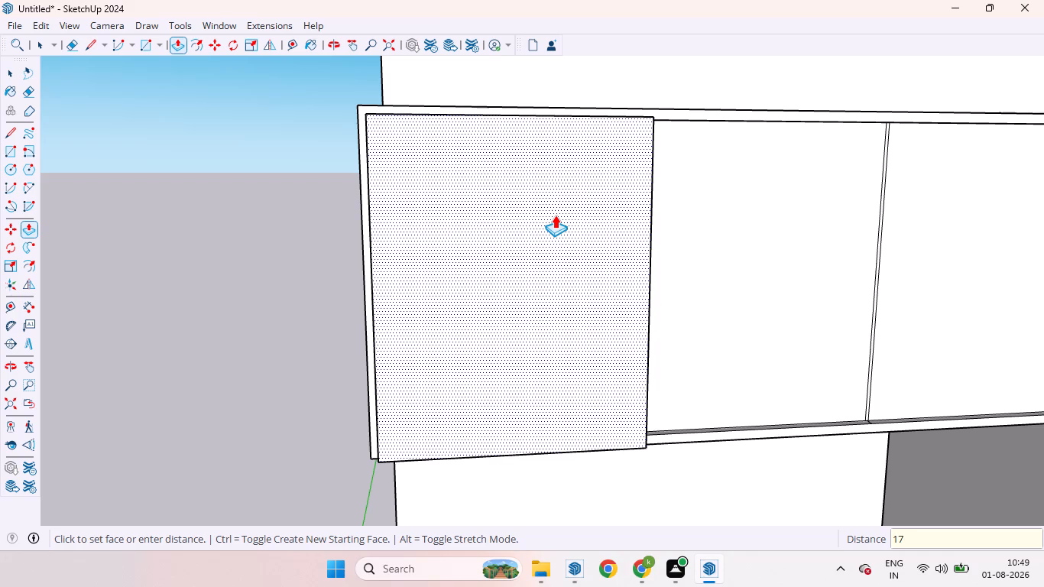
left_click_drag(555, 215, 556, 216)
type("mm")
key("Return")
Repeat the 17 mm outward pull on the other two overhead doors and the four upper wardrobe doors.
middle_click_drag(374, 186, 471, 203)
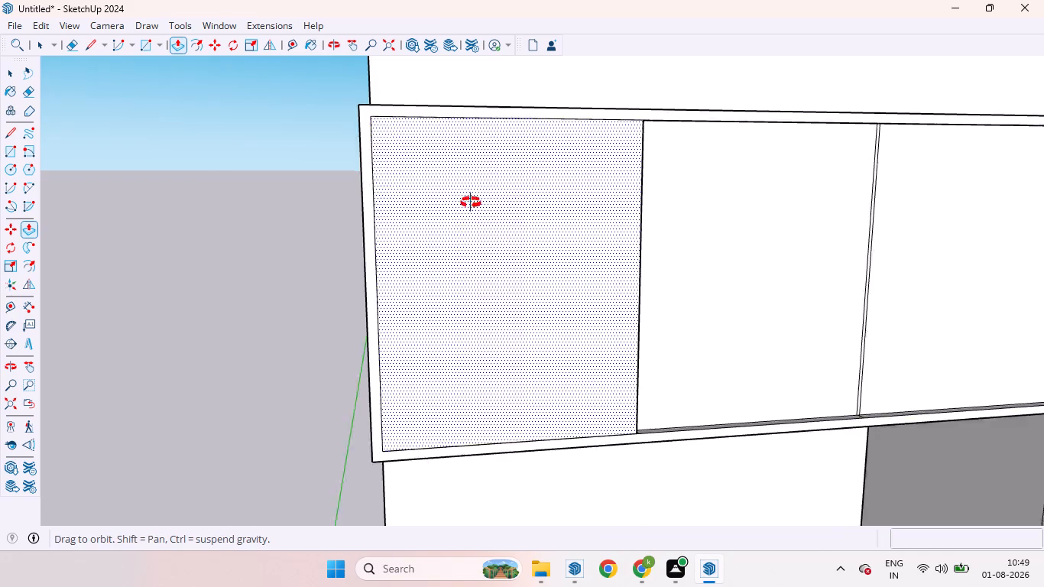
middle_click_drag(471, 203, 682, 209)
scroll(627, 240, "up", 3)
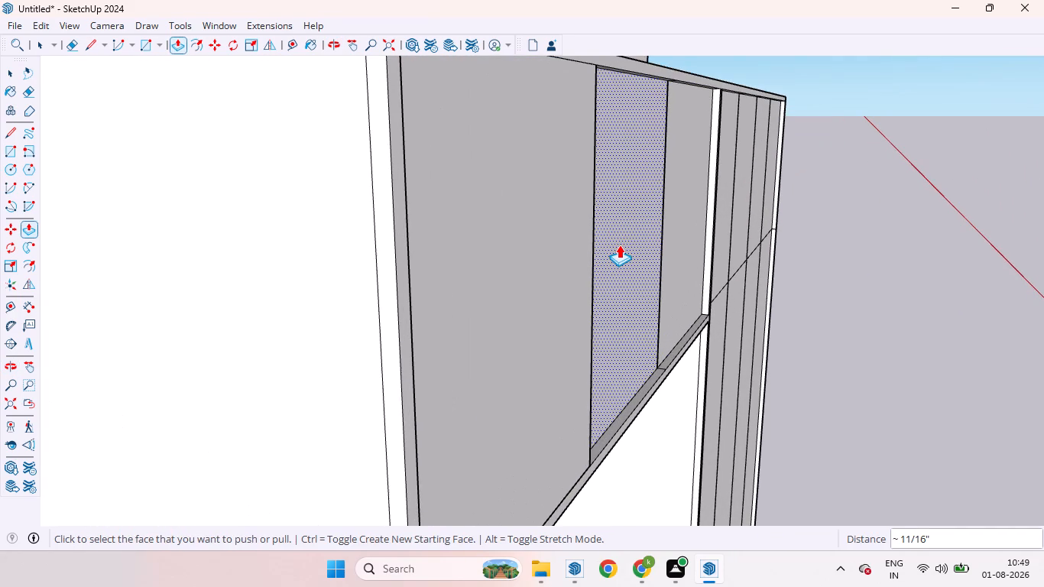
double_click(619, 245)
double_click(685, 233)
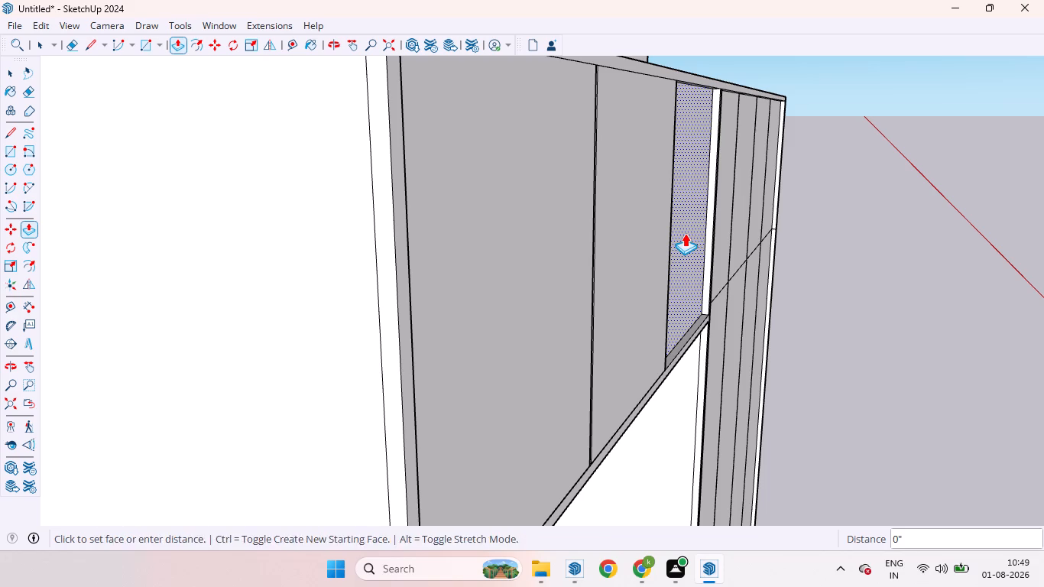
double_click(728, 222)
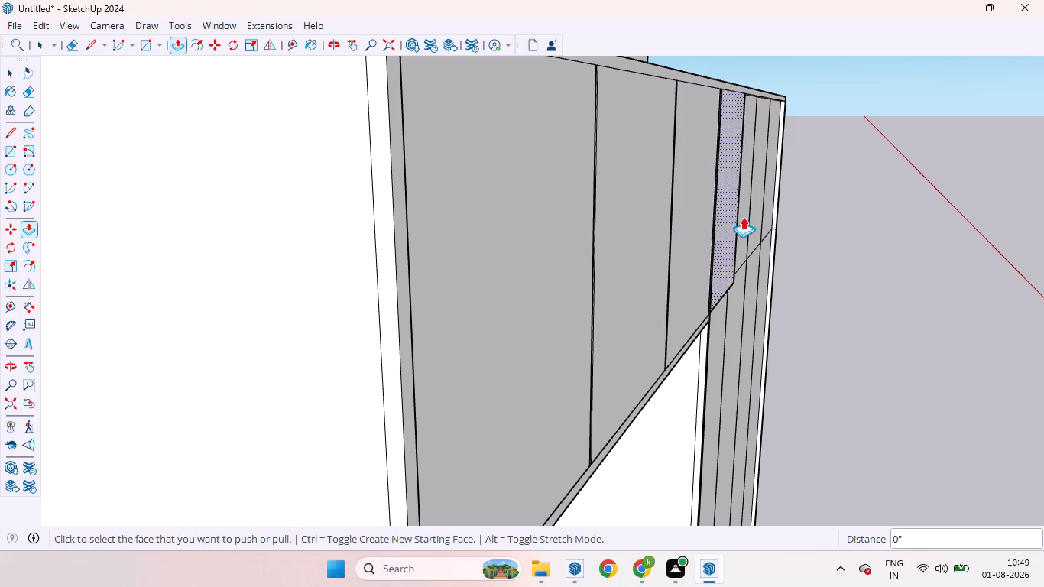
double_click(746, 210)
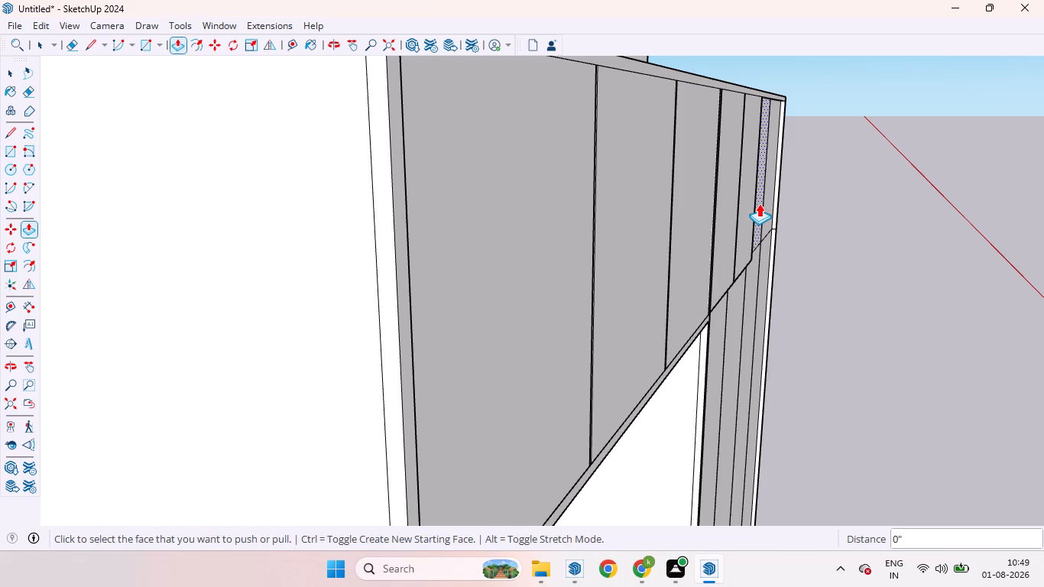
double_click(759, 203)
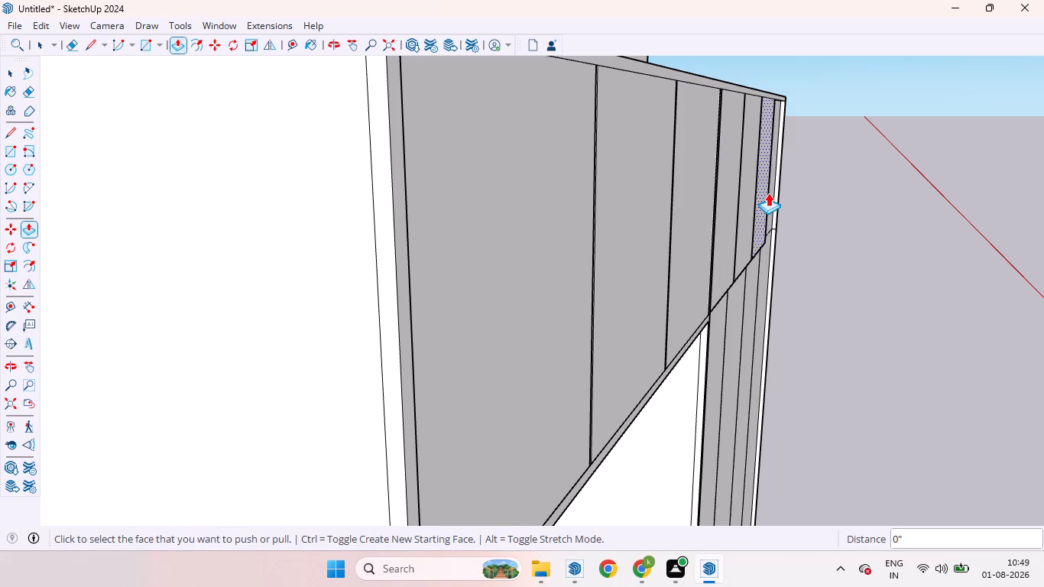
double_click(771, 193)
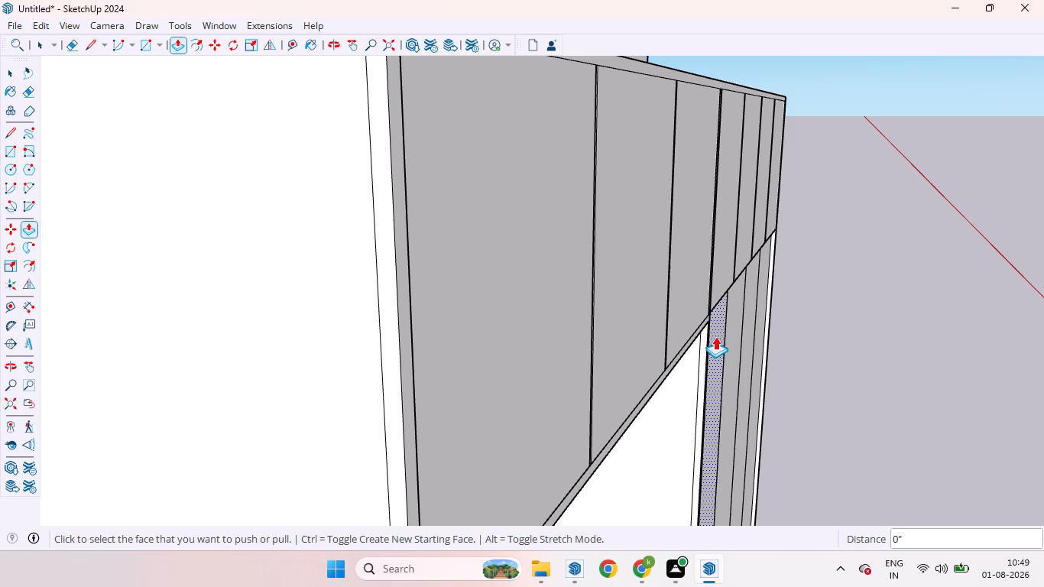
Repeat the 17 mm outward pull on the four tall wardrobe doors below the upper doors.
double_click(719, 330)
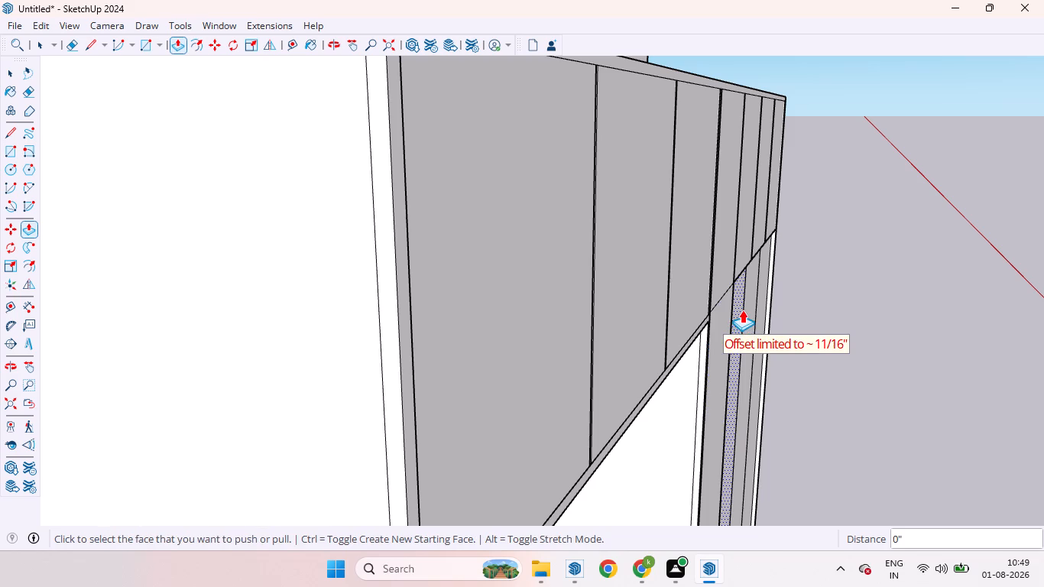
double_click(742, 310)
double_click(754, 302)
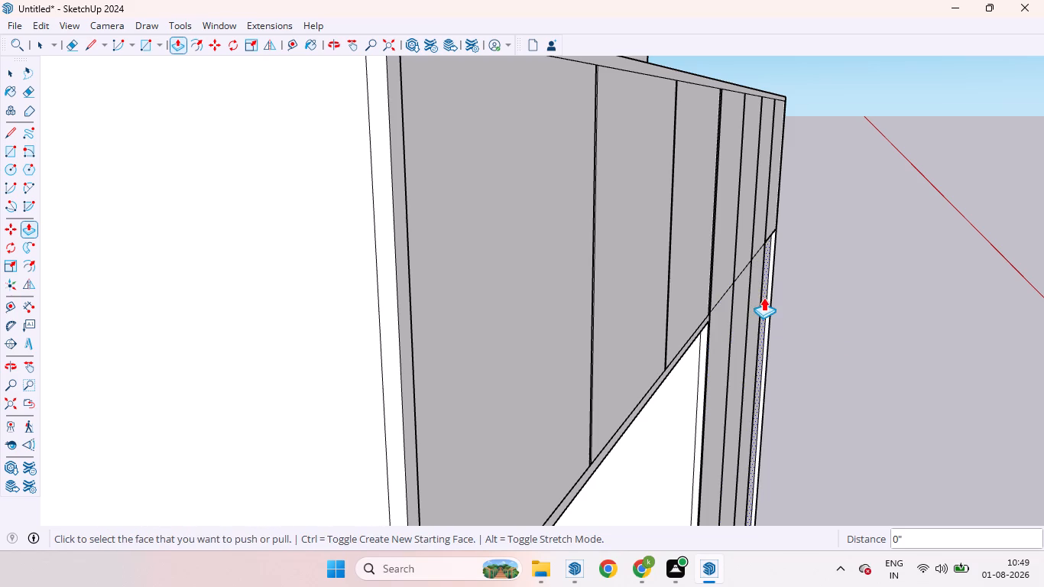
double_click(765, 297)
Repeat the 17 mm outward pull on the upper drawer front of the wardrobe.
middle_click_drag(775, 295, 660, 239)
scroll(663, 238, "down", 2)
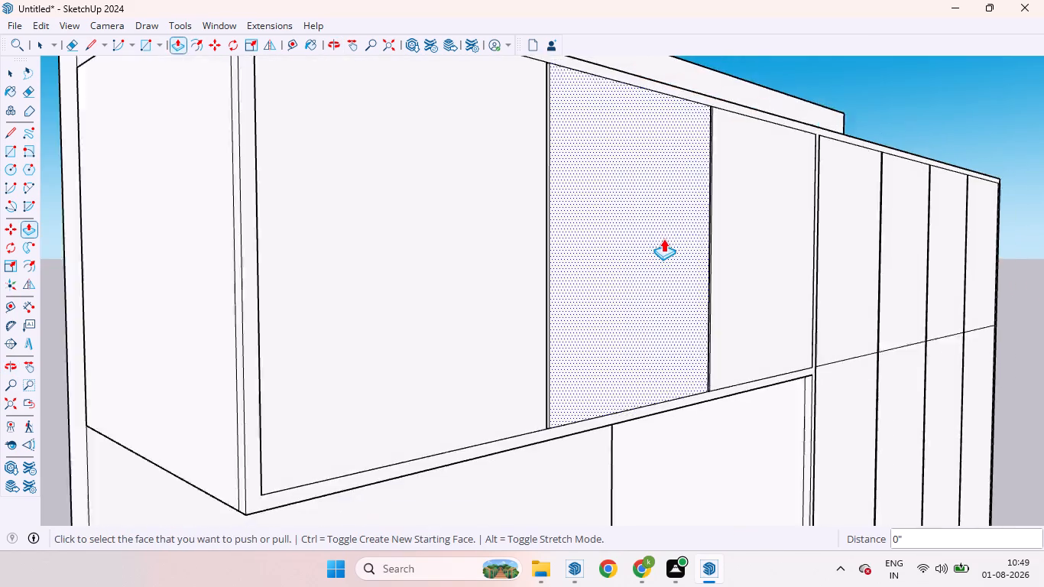
scroll(663, 238, "down", 14)
scroll(751, 380, "up", 11)
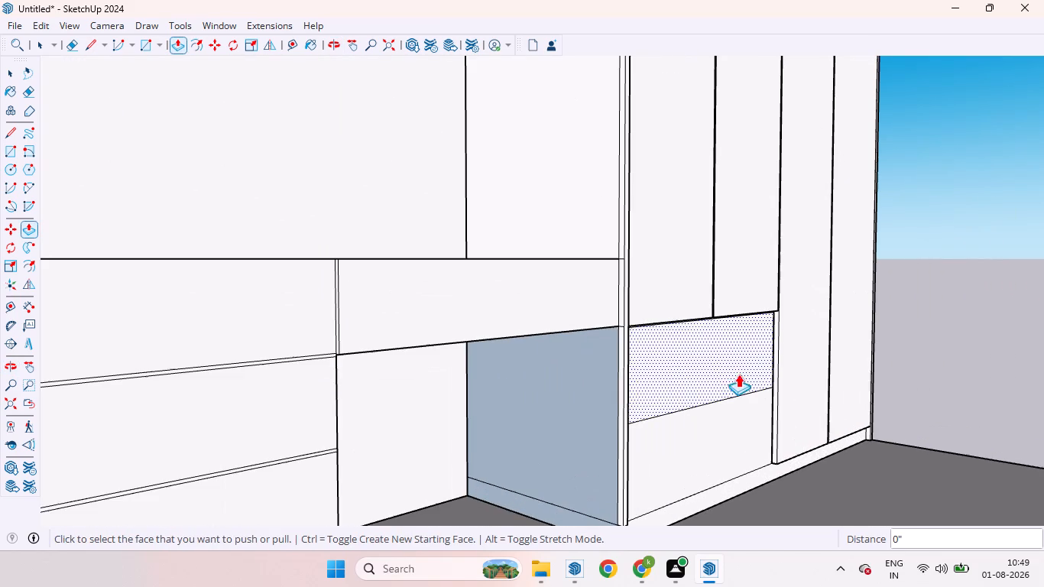
double_click(712, 361)
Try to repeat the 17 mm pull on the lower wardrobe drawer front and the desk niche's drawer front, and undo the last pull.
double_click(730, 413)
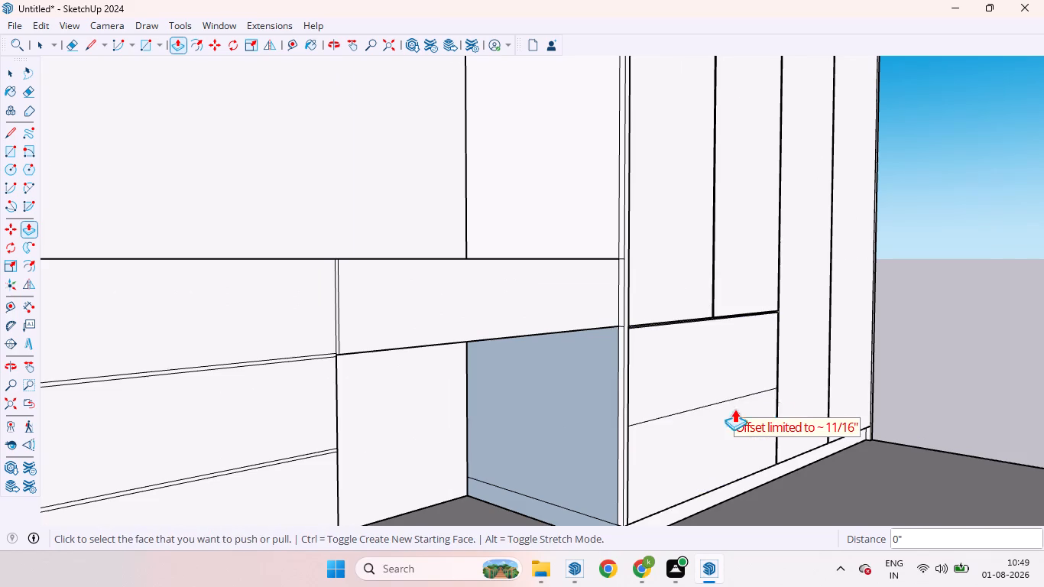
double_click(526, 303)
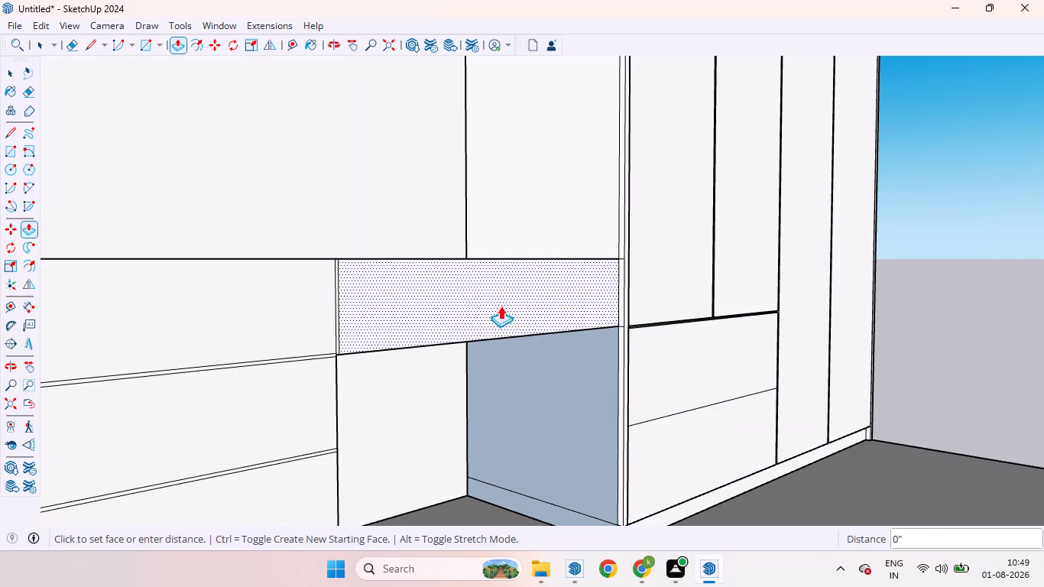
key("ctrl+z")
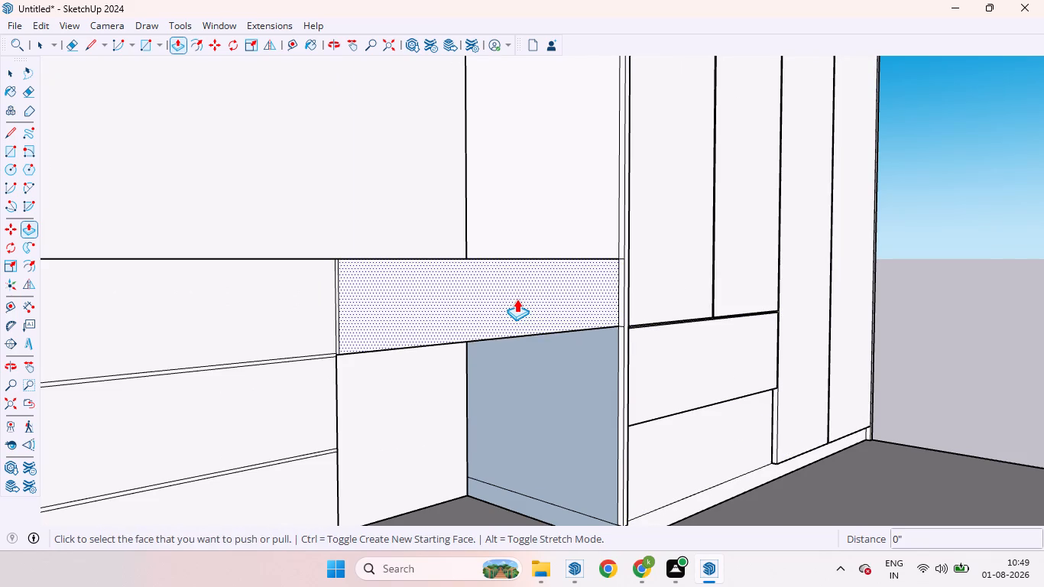
Pull the desk niche's drawer front outward by 17 mm.
double_click(517, 299)
key("ctrl+z")
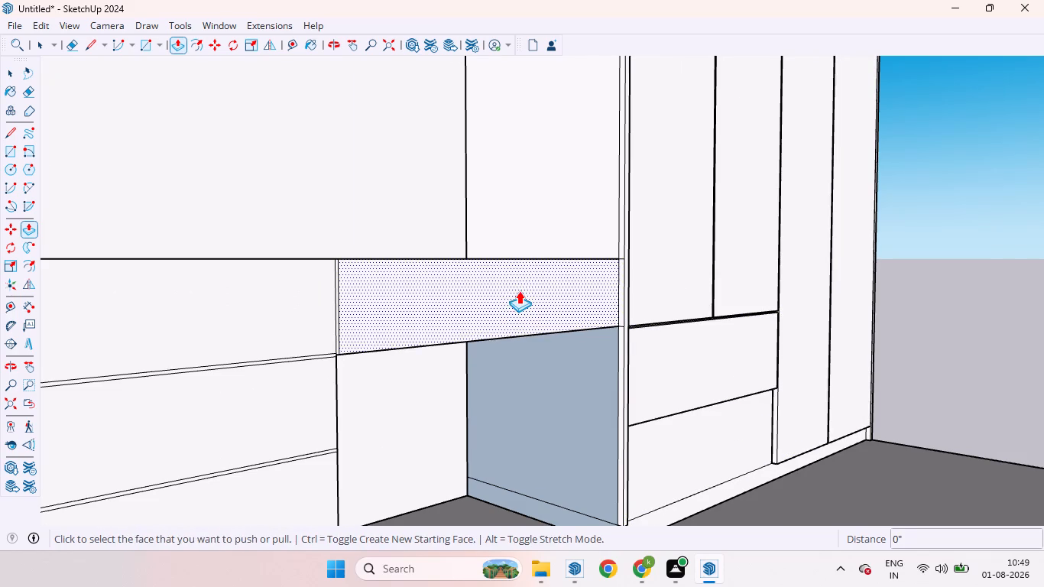
left_click(519, 290)
type("17mm")
key("Return")
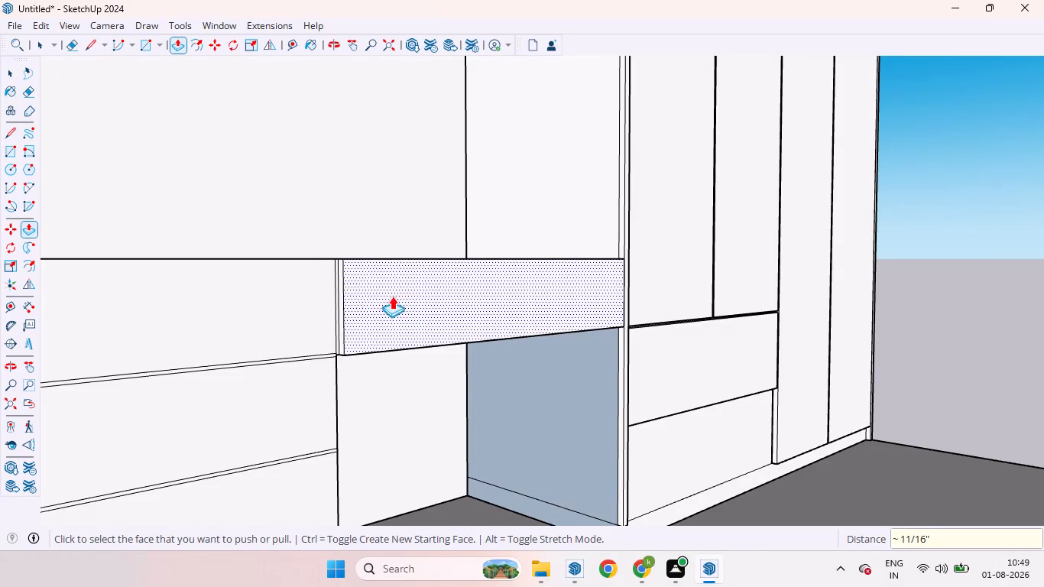
Repeat the 17 mm outward pull on the four drawer fronts of the desk's drawer unit.
double_click(289, 306)
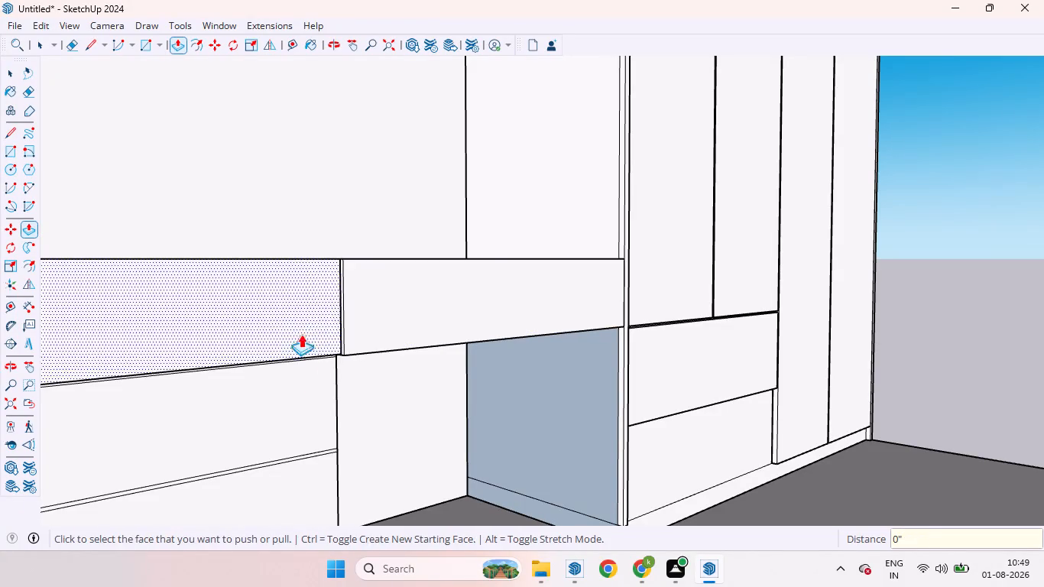
double_click(303, 378)
scroll(379, 344, "down", 10)
scroll(320, 363, "up", 2)
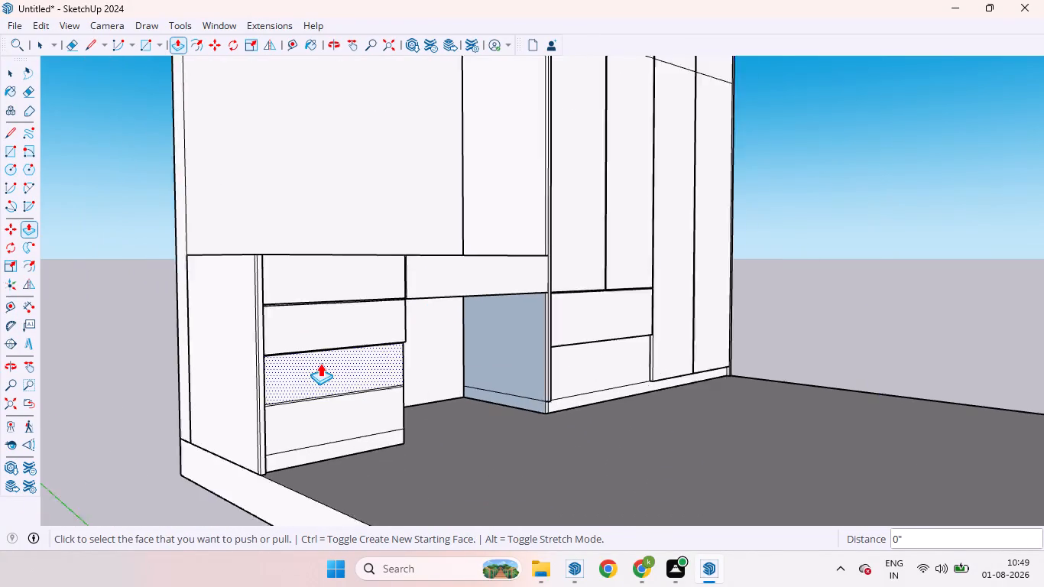
scroll(320, 363, "up", 3)
double_click(316, 366)
double_click(338, 413)
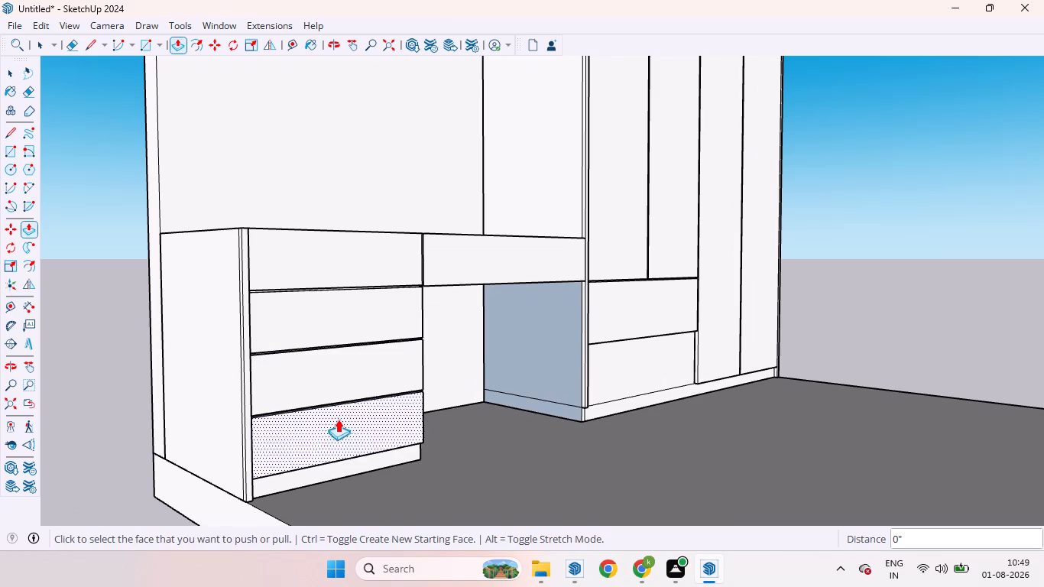
key("space")
Repeat the 17 mm outward pull on the lower wardrobe drawer front.
scroll(118, 390, "down", 6)
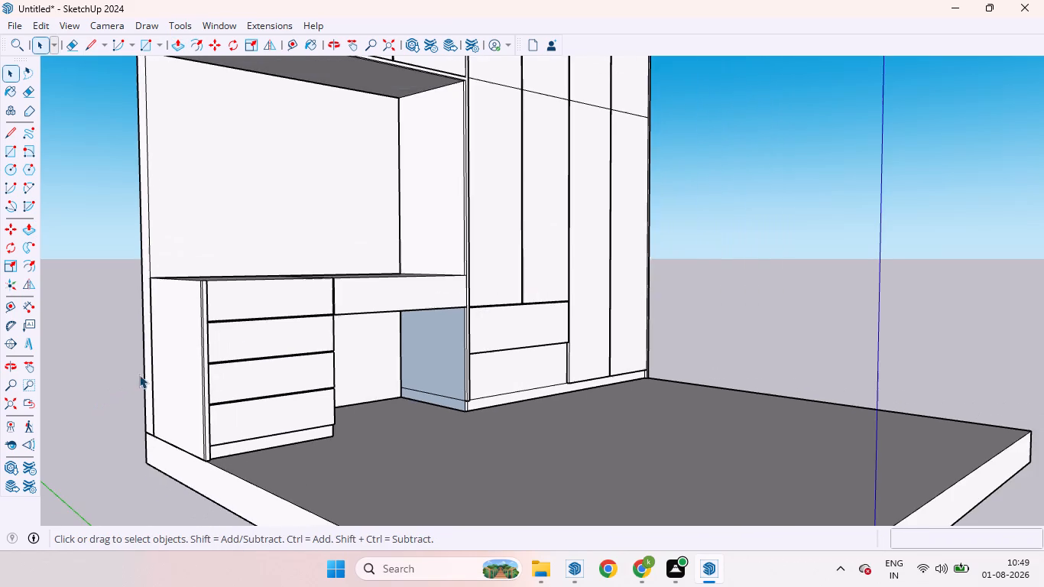
scroll(473, 381, "down", 4)
scroll(491, 368, "up", 15)
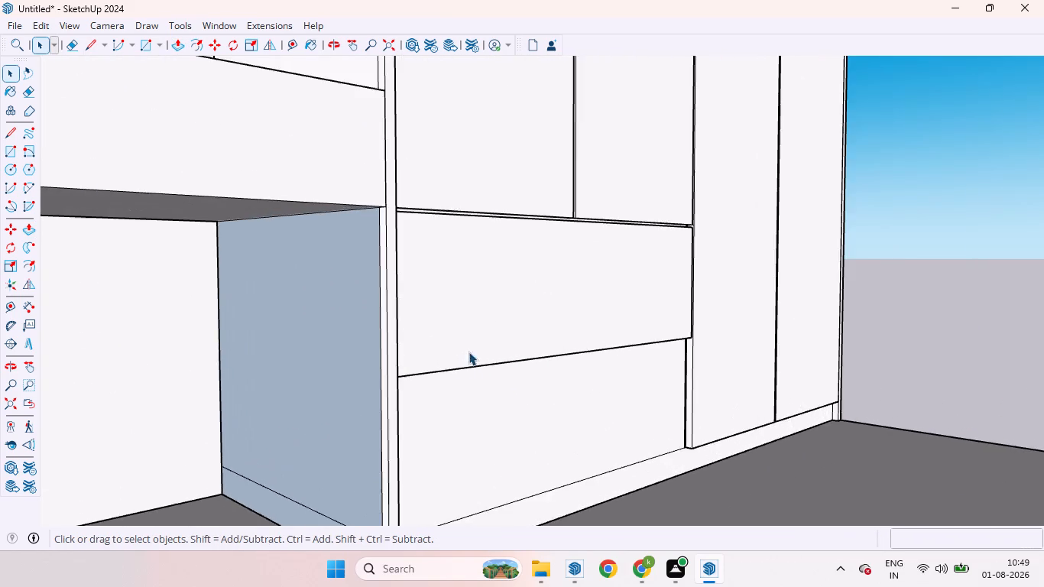
middle_click_drag(474, 354, 550, 344)
left_click(538, 434)
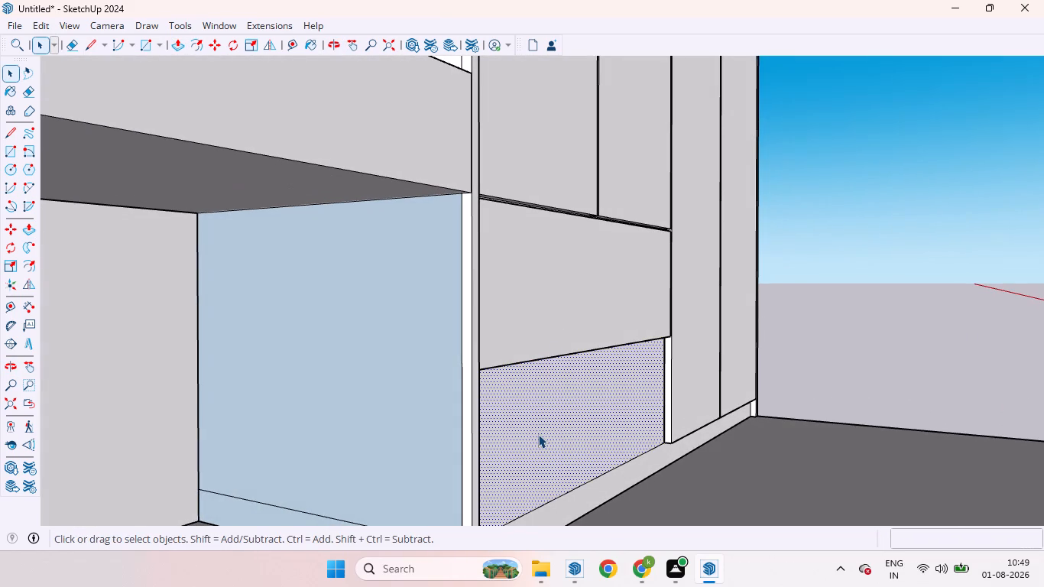
key("p")
double_click(538, 434)
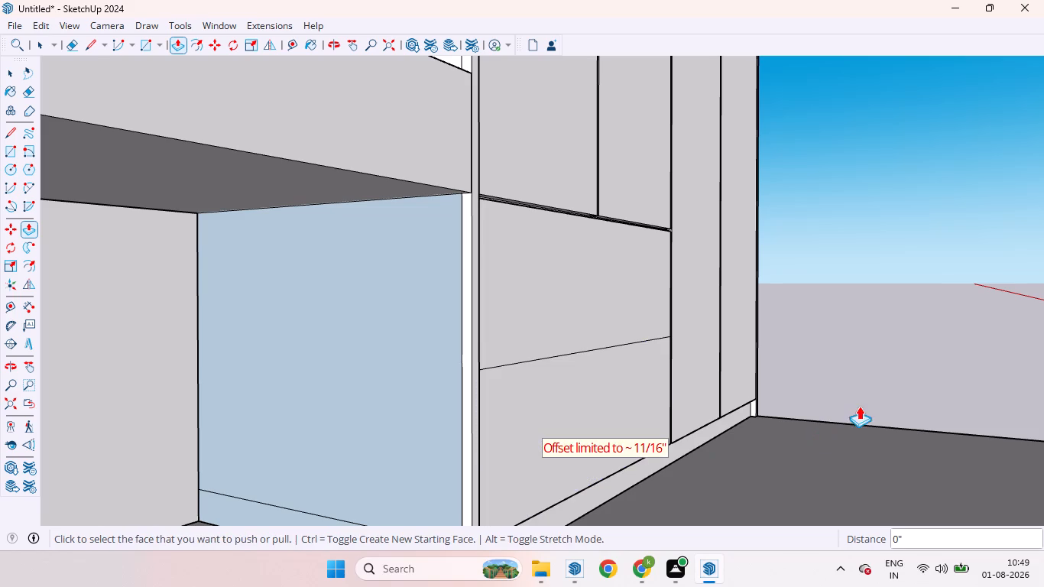
key("space")
left_click(866, 358)
Examine the wardrobe doors, overhead cabinets, drawer fronts and desk niche from several angles and distances.
scroll(868, 325, "down", 10)
scroll(856, 334, "up", 1)
scroll(851, 333, "down", 5)
middle_click_drag(851, 336, 520, 385)
scroll(529, 369, "down", 5)
scroll(604, 340, "down", 4)
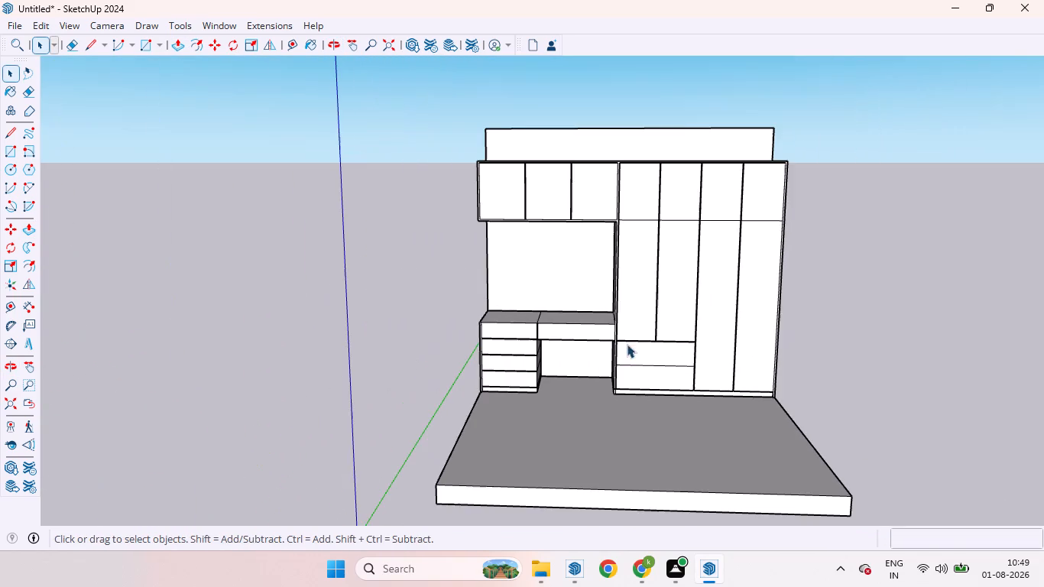
middle_click_drag(643, 293, 669, 219)
scroll(618, 201, "up", 14)
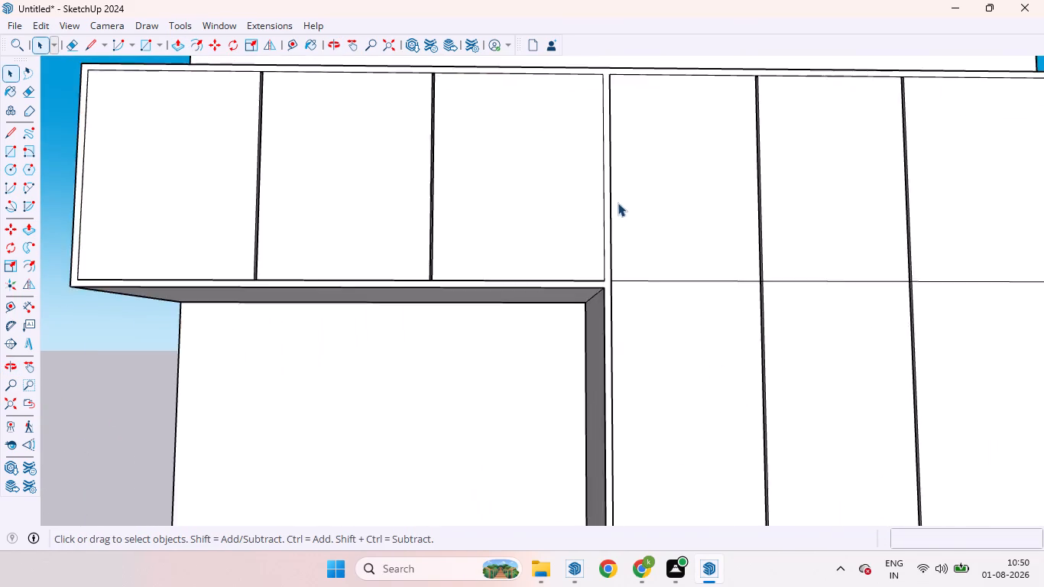
scroll(618, 206, "down", 5)
scroll(608, 176, "up", 7)
middle_click_drag(610, 261, 816, 335)
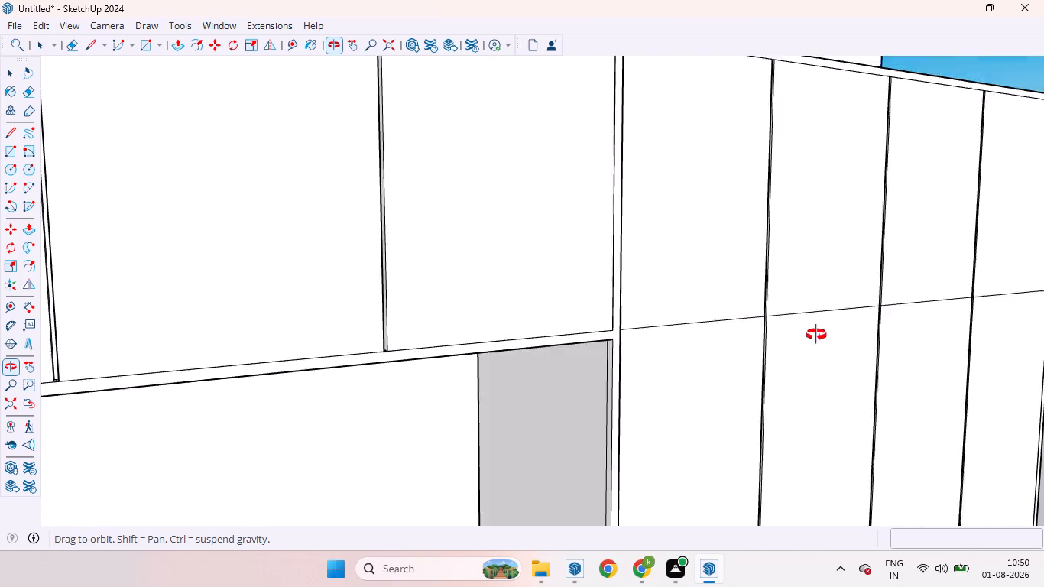
middle_click_drag(816, 335, 715, 382)
scroll(712, 378, "down", 11)
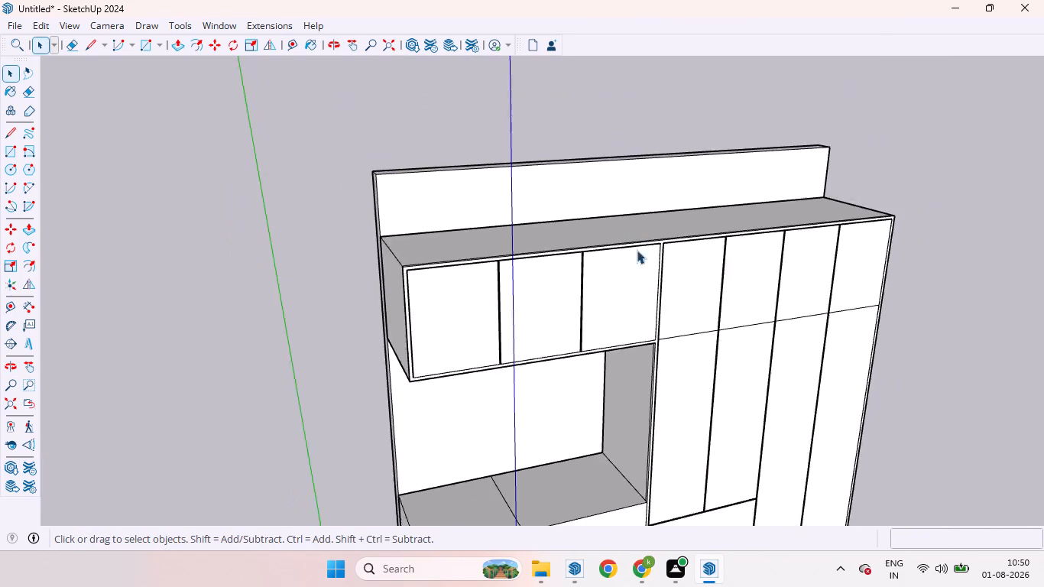
scroll(637, 250, "down", 8)
middle_click_drag(695, 310, 598, 263)
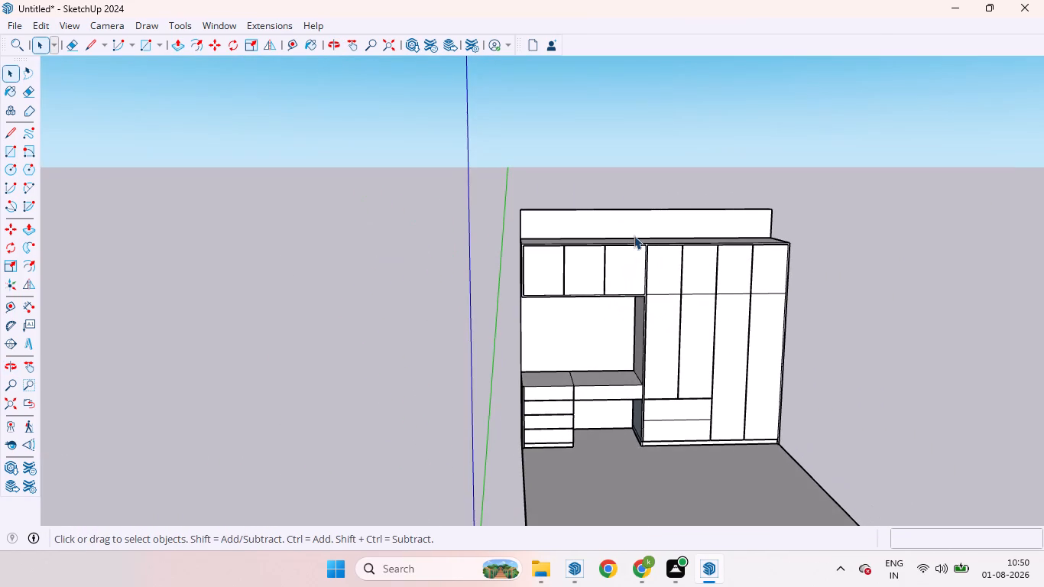
scroll(608, 307, "up", 8)
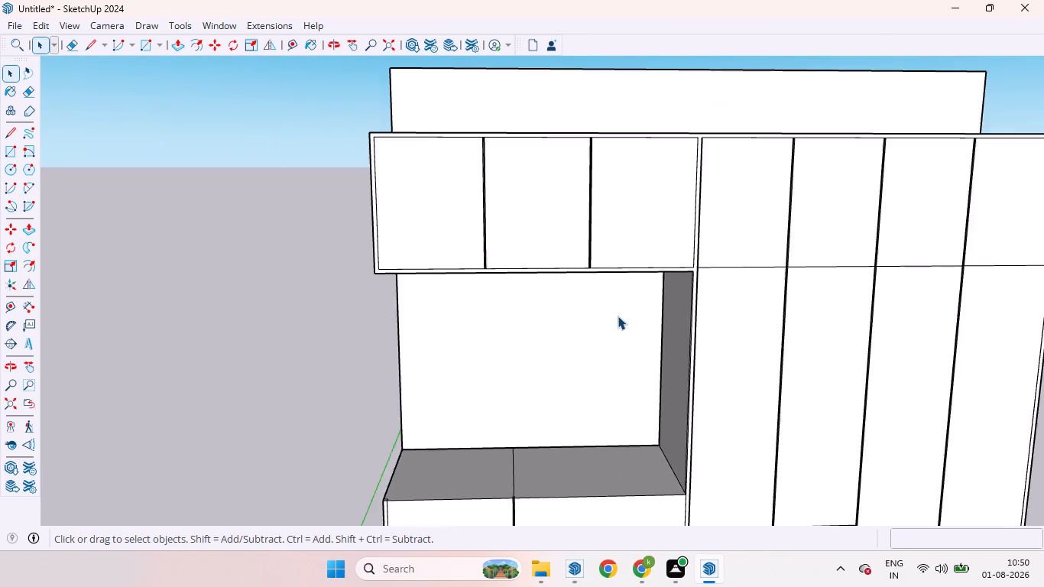
scroll(618, 316, "down", 6)
middle_click_drag(754, 327, 629, 268)
scroll(680, 272, "down", 6)
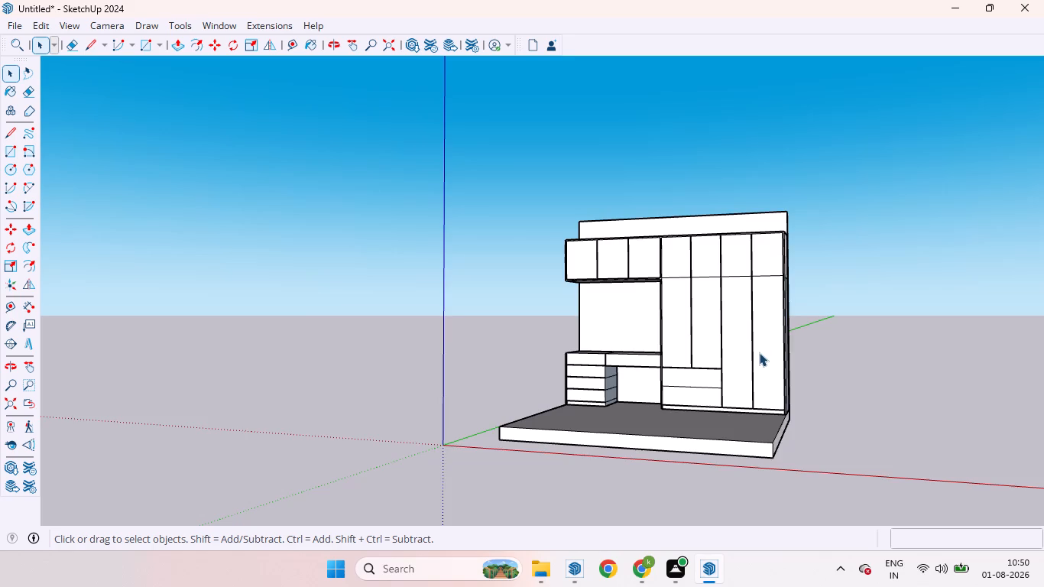
scroll(758, 356, "up", 6)
middle_click_drag(731, 338, 793, 342)
scroll(770, 335, "down", 3)
scroll(768, 335, "up", 1)
scroll(767, 335, "down", 2)
middle_click_drag(802, 333, 858, 435)
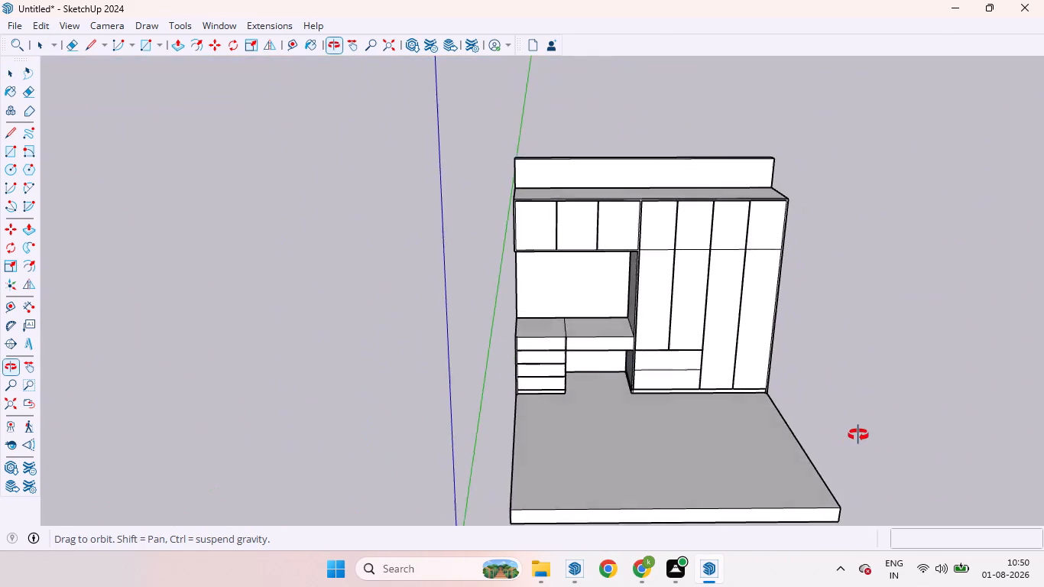
middle_click_drag(858, 435, 835, 345)
scroll(834, 345, "up", 1)
scroll(714, 215, "up", 5)
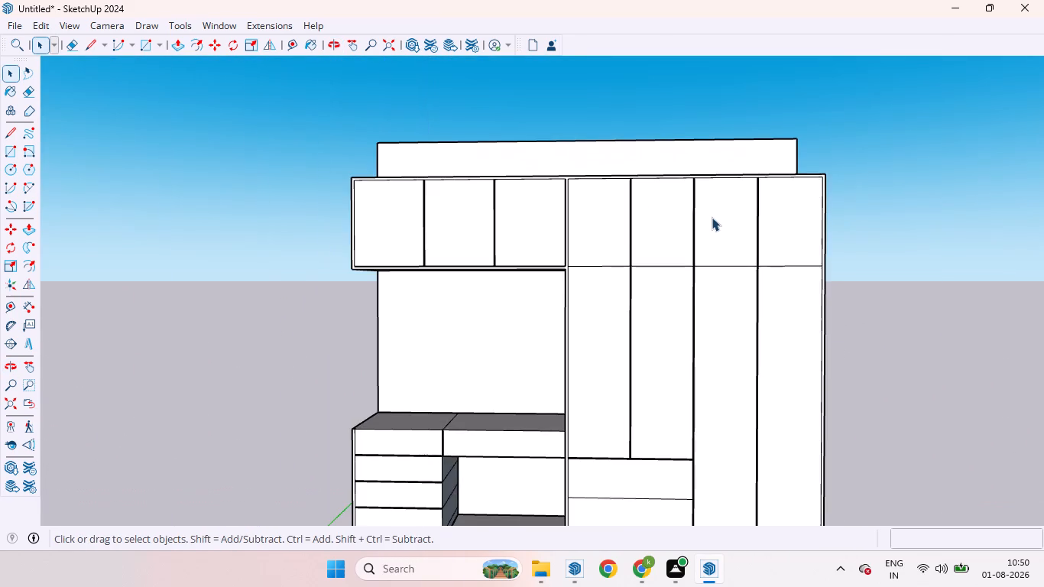
middle_click_drag(656, 188, 655, 215)
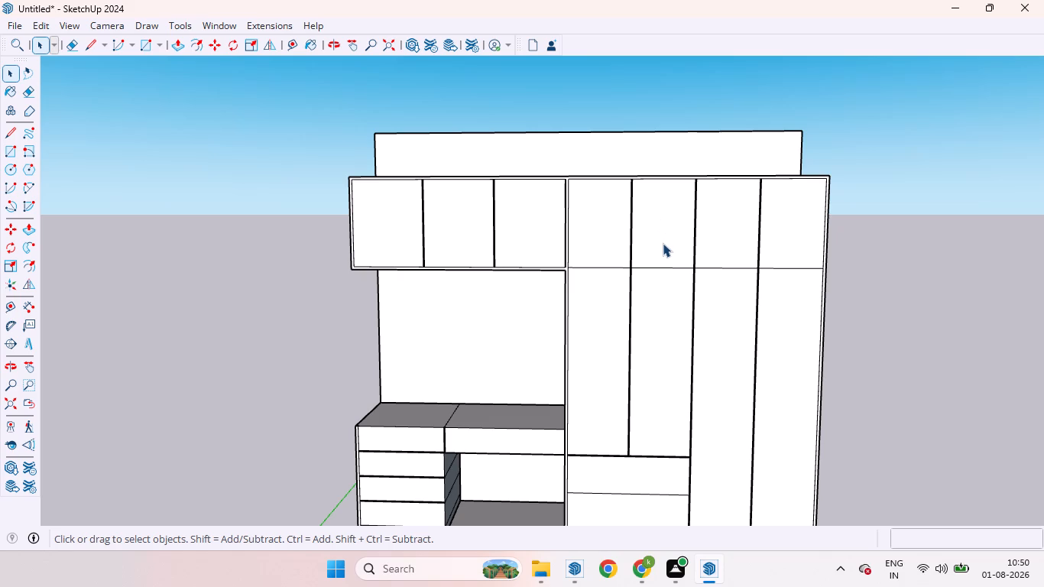
scroll(664, 301, "down", 5)
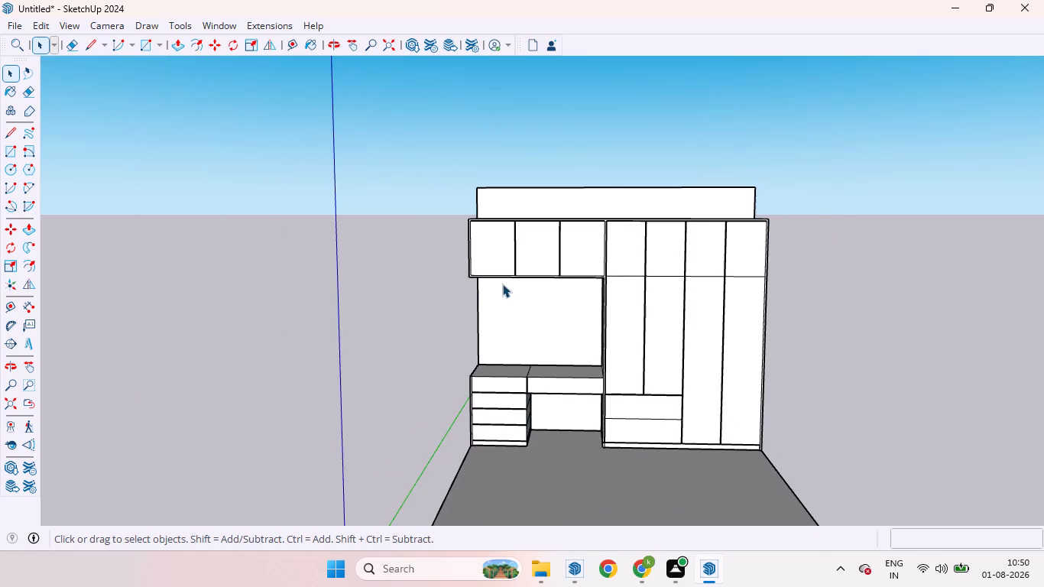
scroll(502, 282, "up", 3)
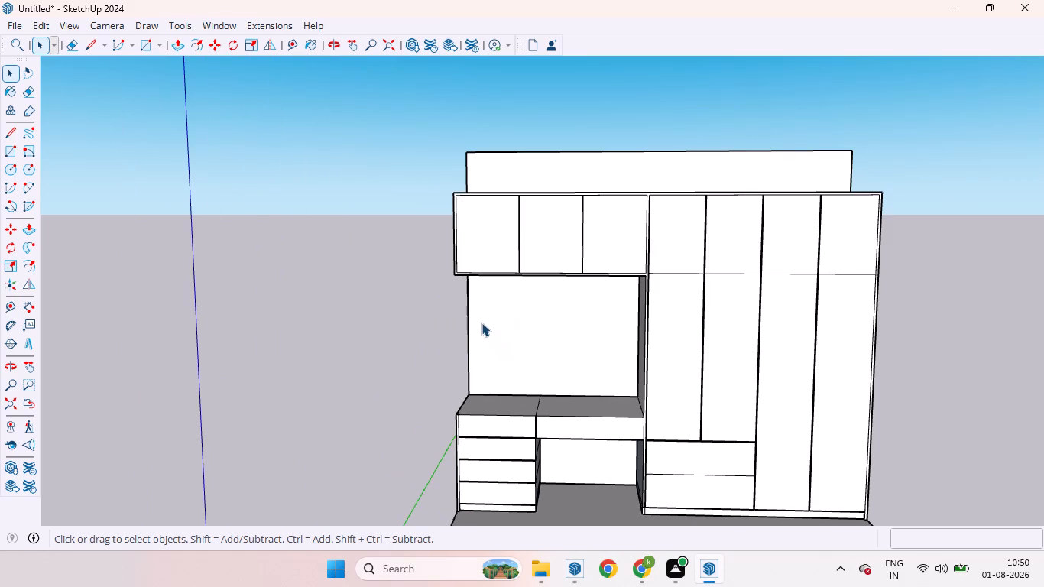
scroll(481, 323, "up", 2)
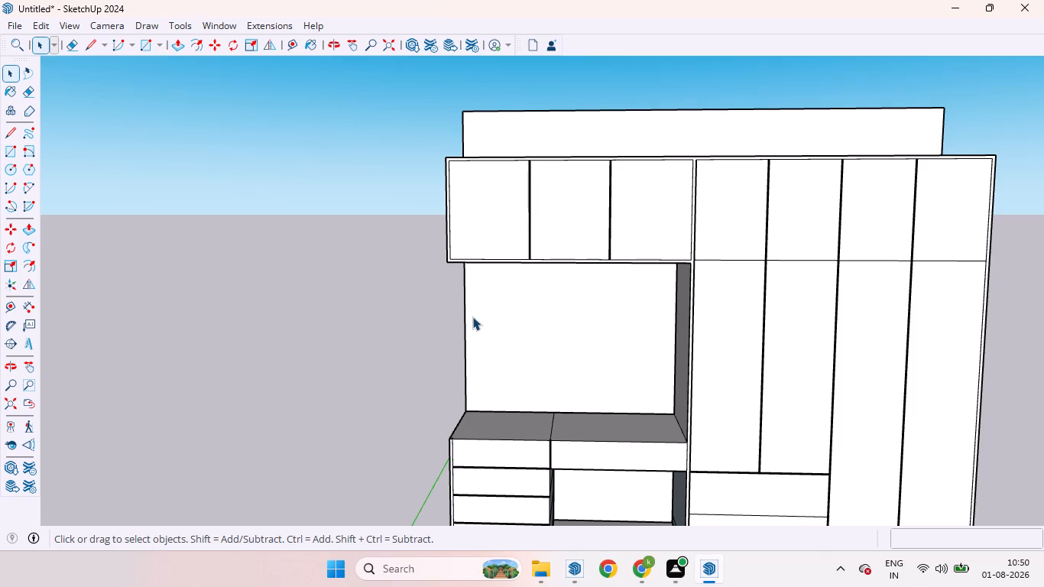
scroll(462, 301, "up", 2)
middle_click_drag(478, 298, 705, 345)
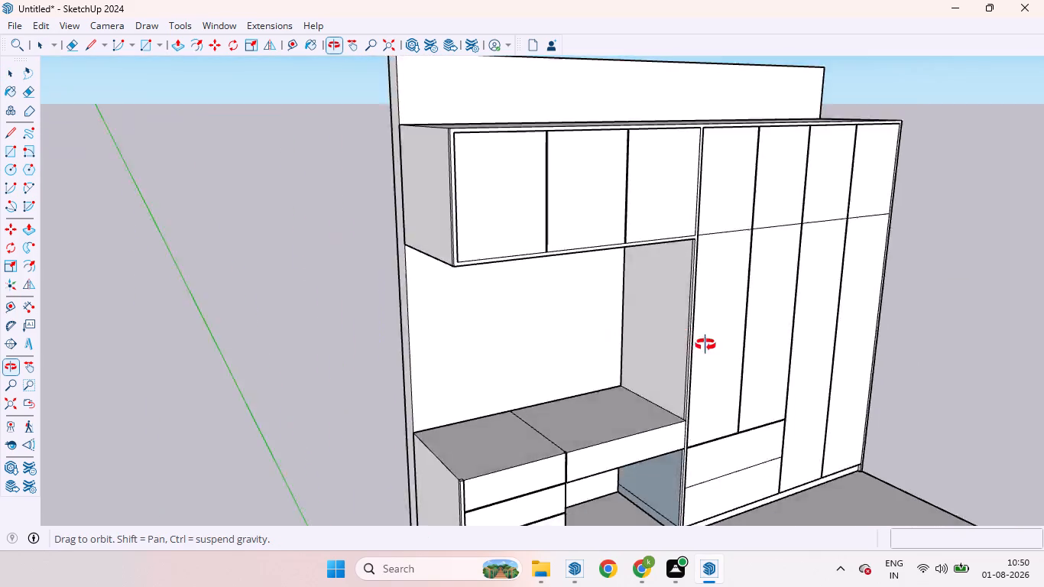
middle_click_drag(705, 345, 807, 321)
scroll(634, 297, "up", 5)
scroll(534, 289, "down", 5)
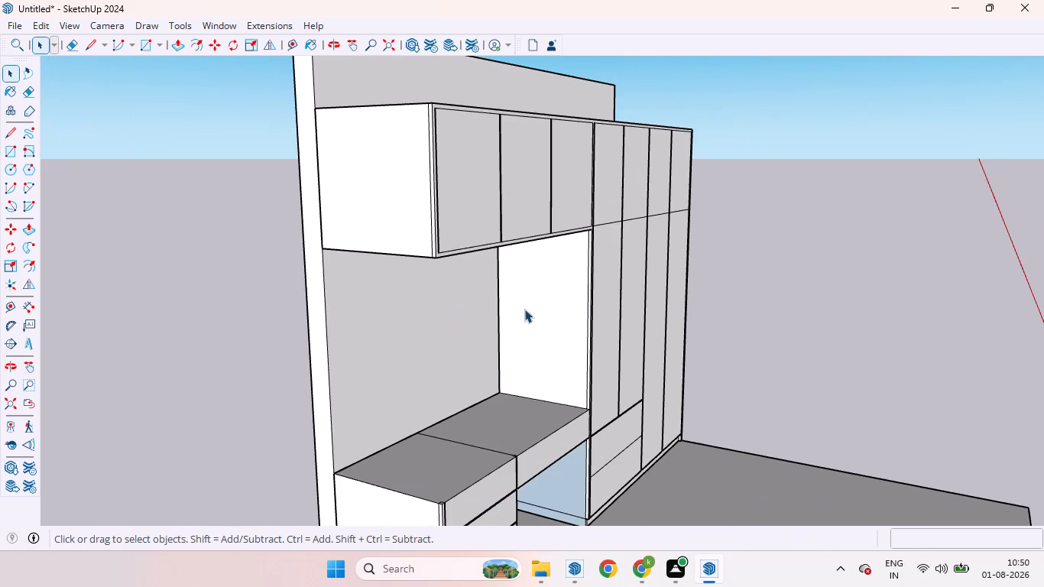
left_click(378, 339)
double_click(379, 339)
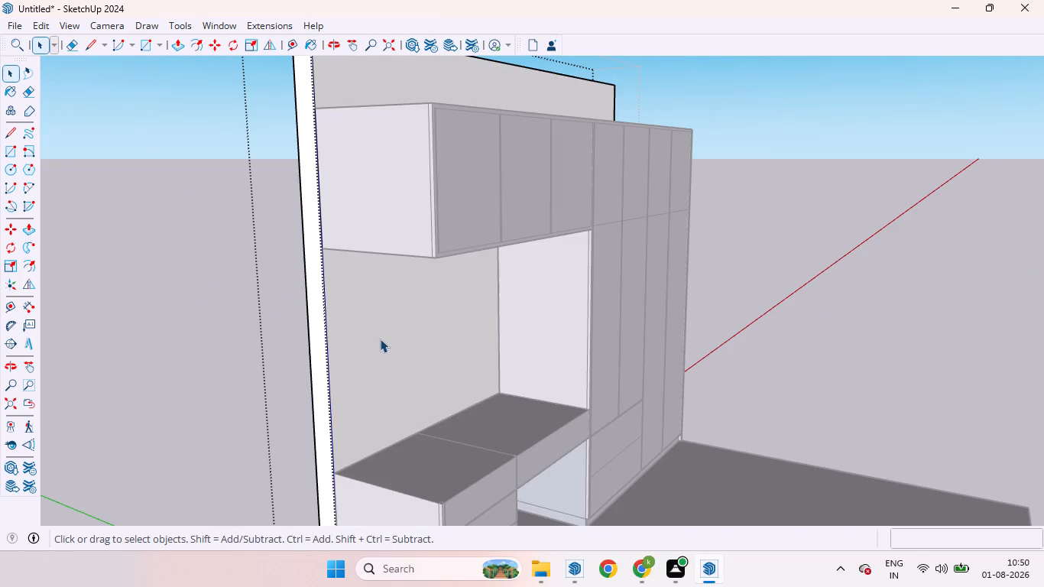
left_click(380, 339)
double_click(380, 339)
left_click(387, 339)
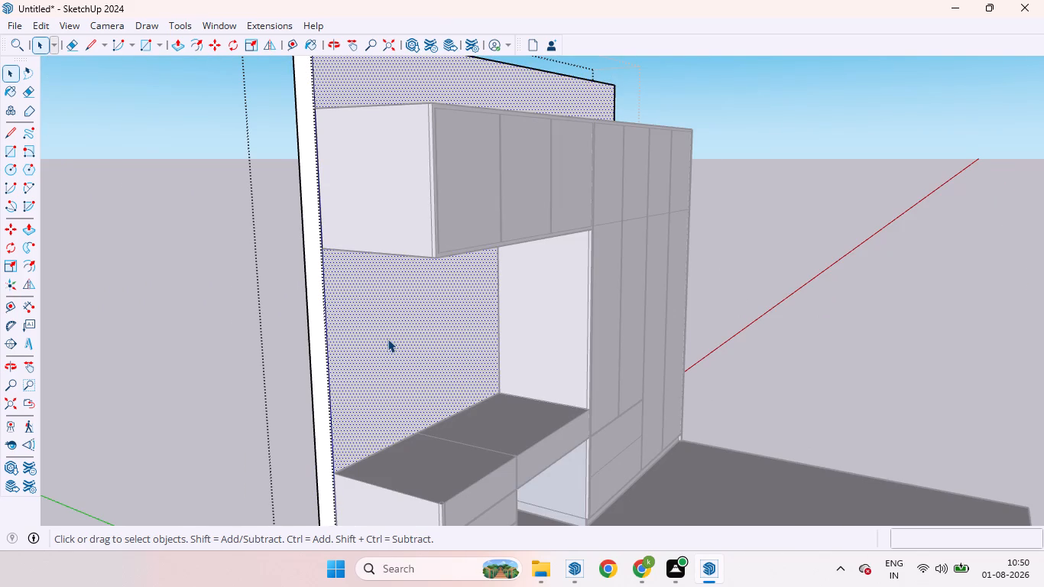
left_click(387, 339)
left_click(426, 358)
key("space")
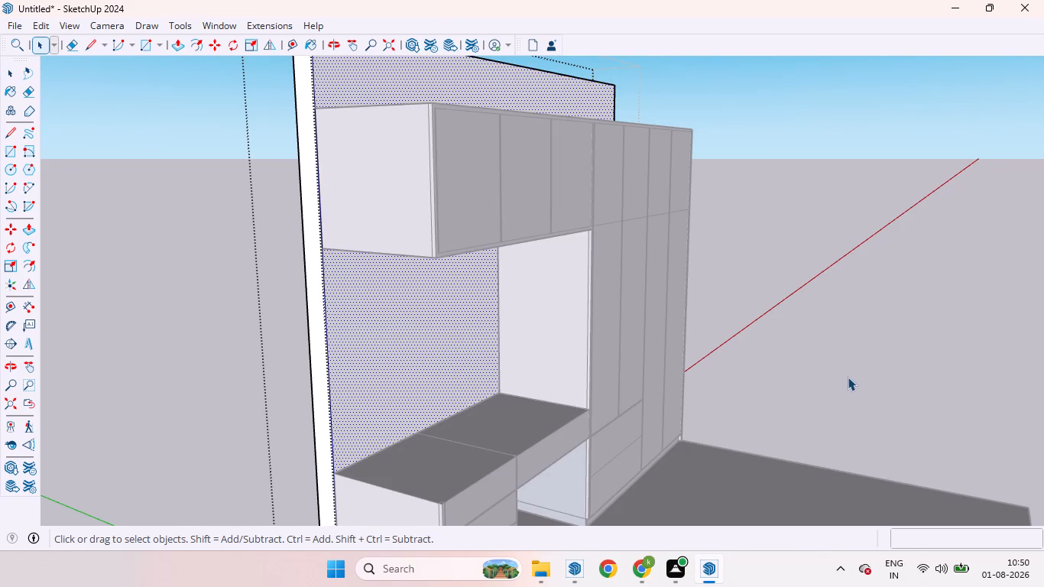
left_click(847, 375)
Draw a rectangle about 4' 7 1/8" by 3' 5 5/16" on the back wall between the desk top and the overhead cabinets.
middle_click_drag(804, 365, 574, 228)
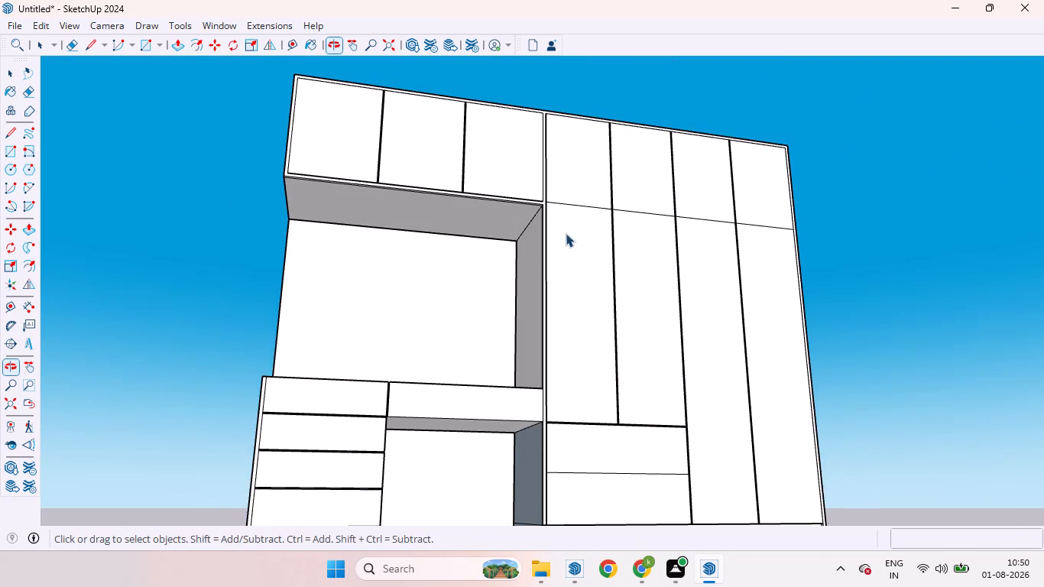
key("r")
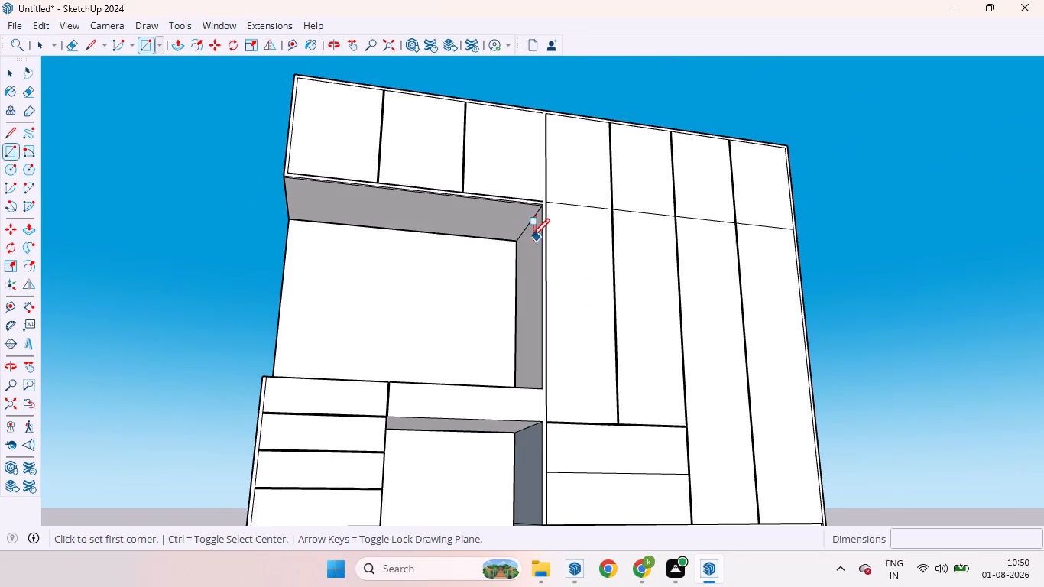
left_click(520, 238)
scroll(297, 320, "down", 4)
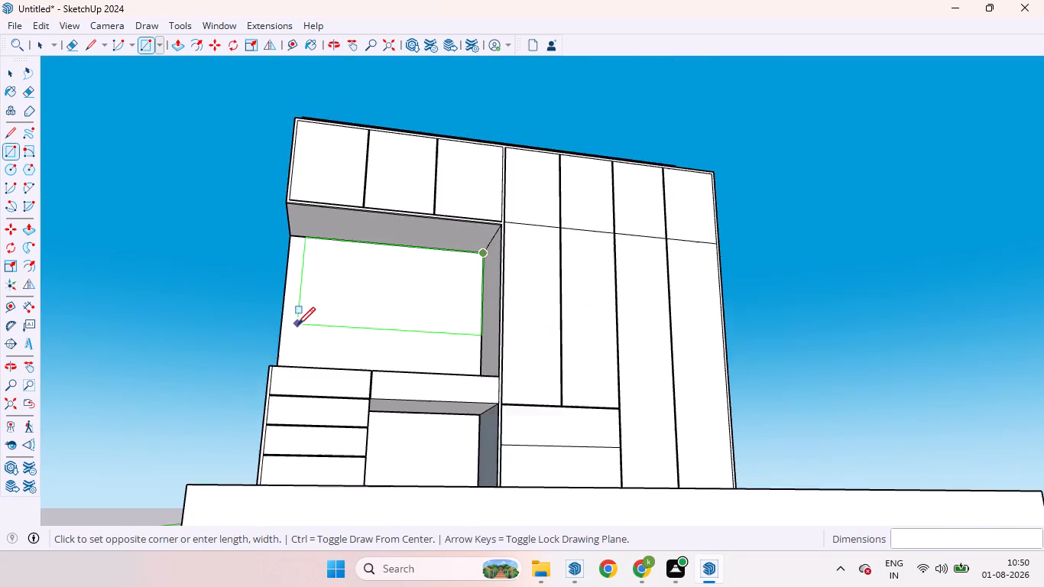
middle_click_drag(299, 310, 309, 427)
scroll(316, 371, "up", 10)
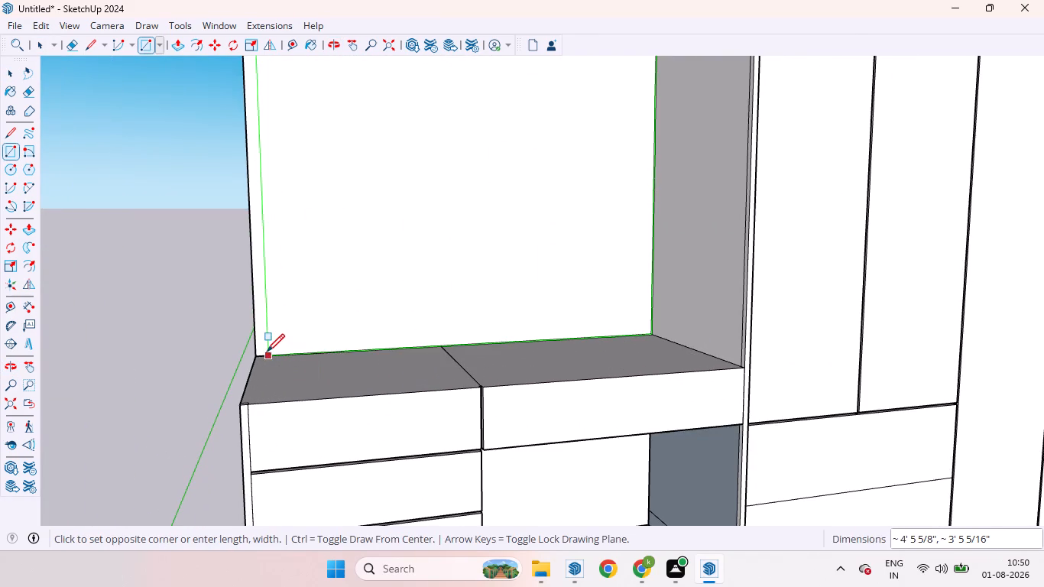
left_click(255, 356)
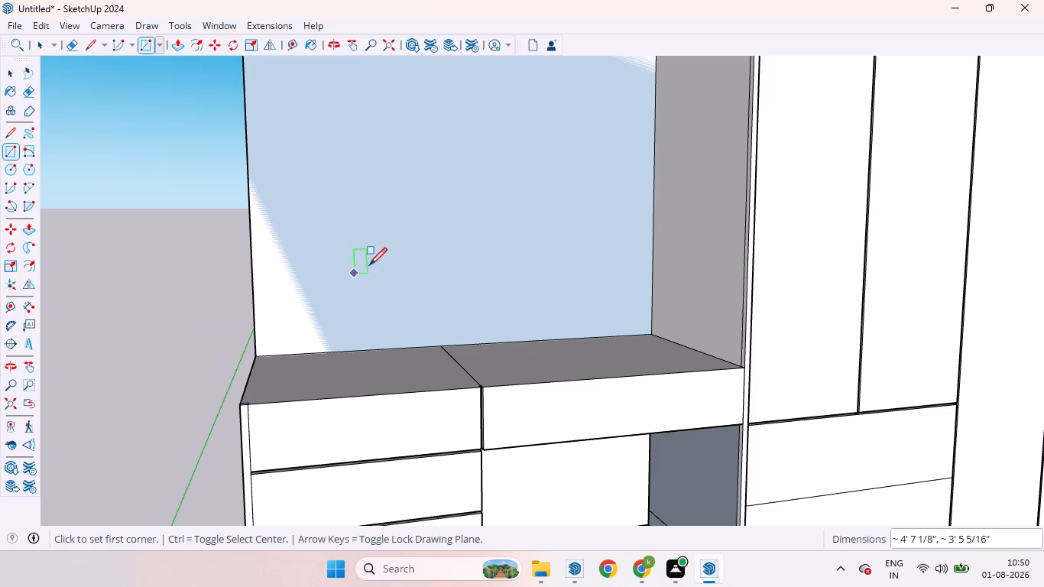
Reverse the new rectangular face on the back wall above the desk.
key("space")
left_click(401, 238)
right_click(402, 238)
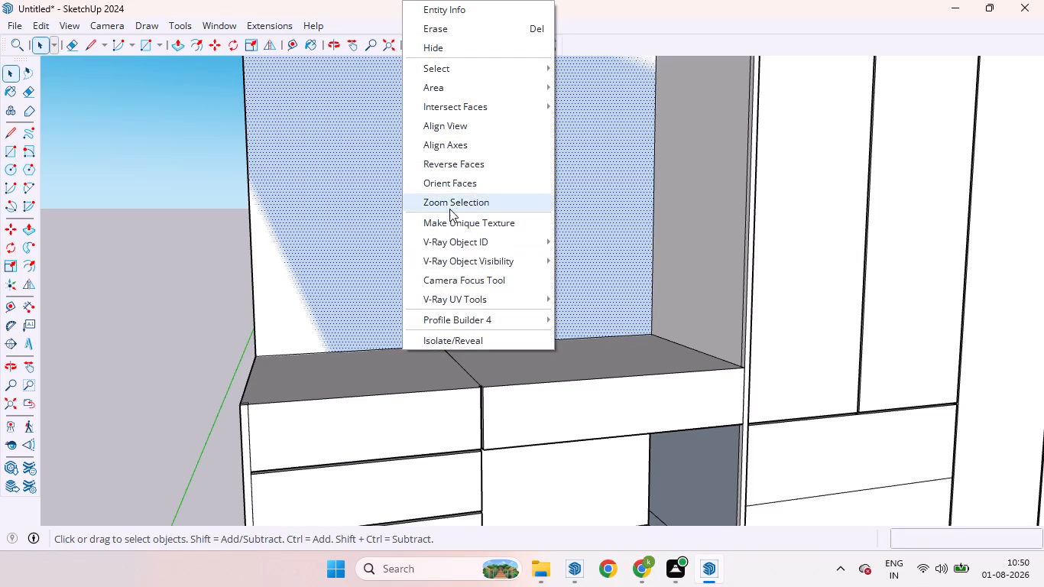
left_click(456, 166)
Push/pull the rectangular back panel face above the desk by 18 mm.
scroll(397, 280, "down", 11)
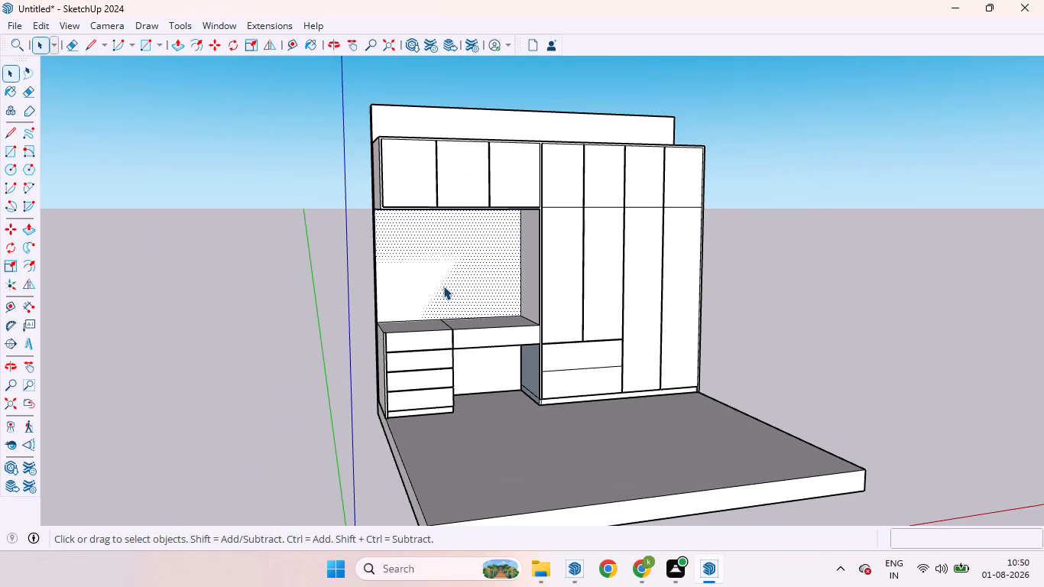
key("p")
left_click_drag(433, 253, 438, 261)
key("1")
type("8mm")
left_click_drag(438, 261, 445, 265)
key("Return")
key("space")
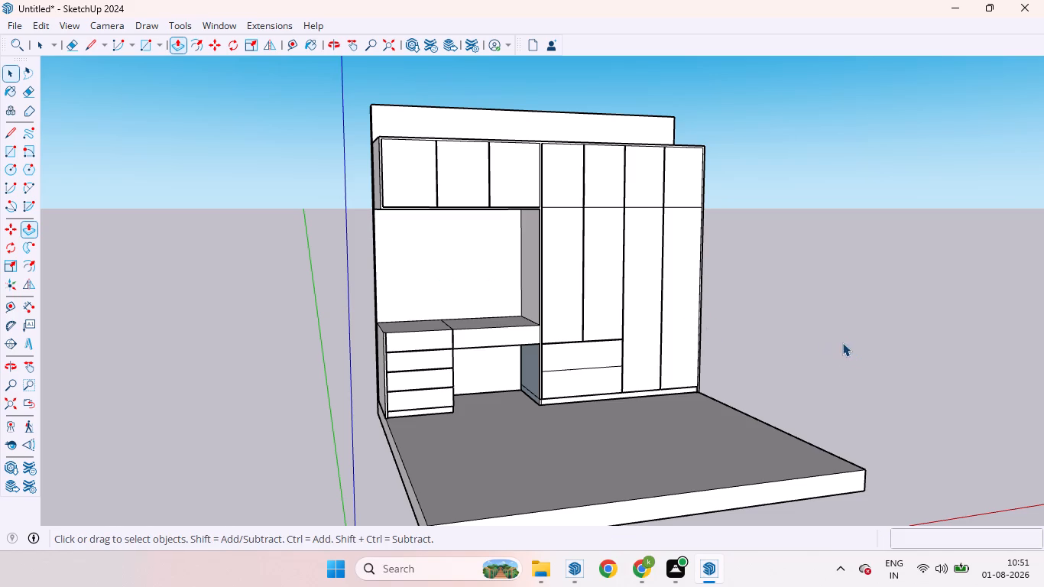
Examine the desk niche and its new back panel from the side and the front.
scroll(293, 160, "up", 5)
middle_click_drag(356, 216, 610, 251)
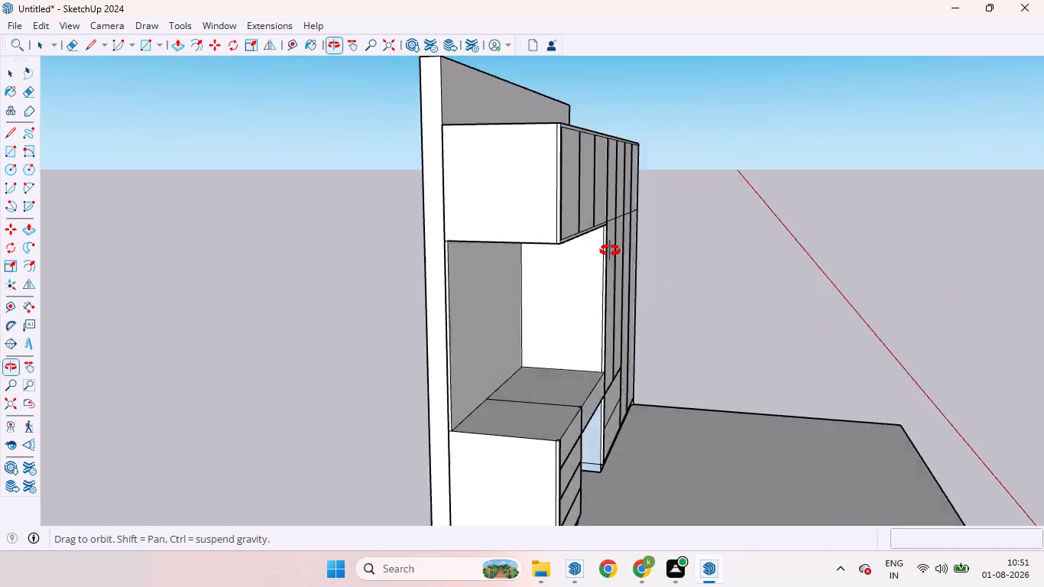
middle_click_drag(610, 251, 350, 209)
scroll(418, 273, "down", 6)
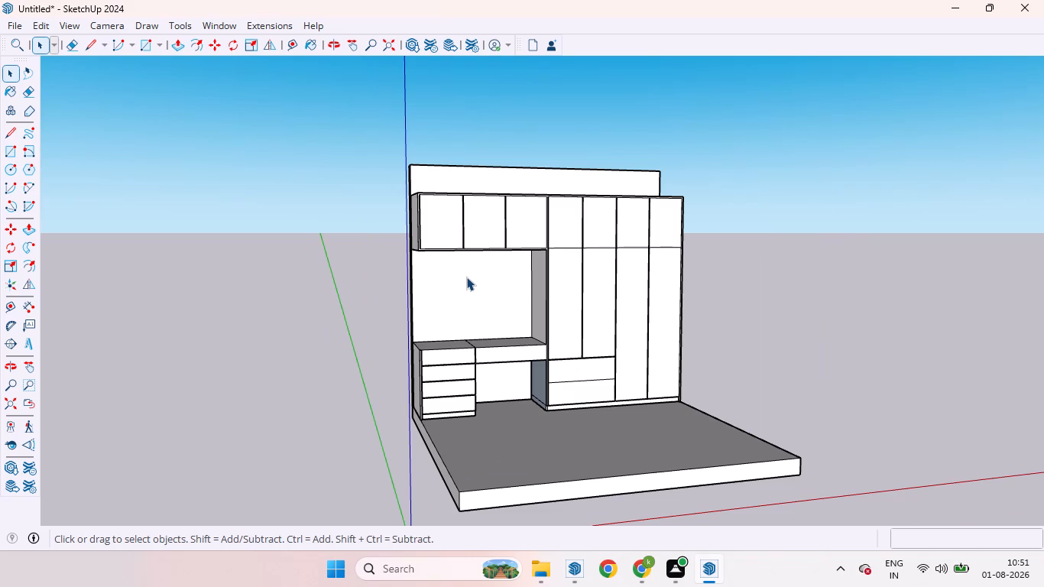
scroll(470, 277, "up", 4)
middle_click_drag(433, 231, 390, 291)
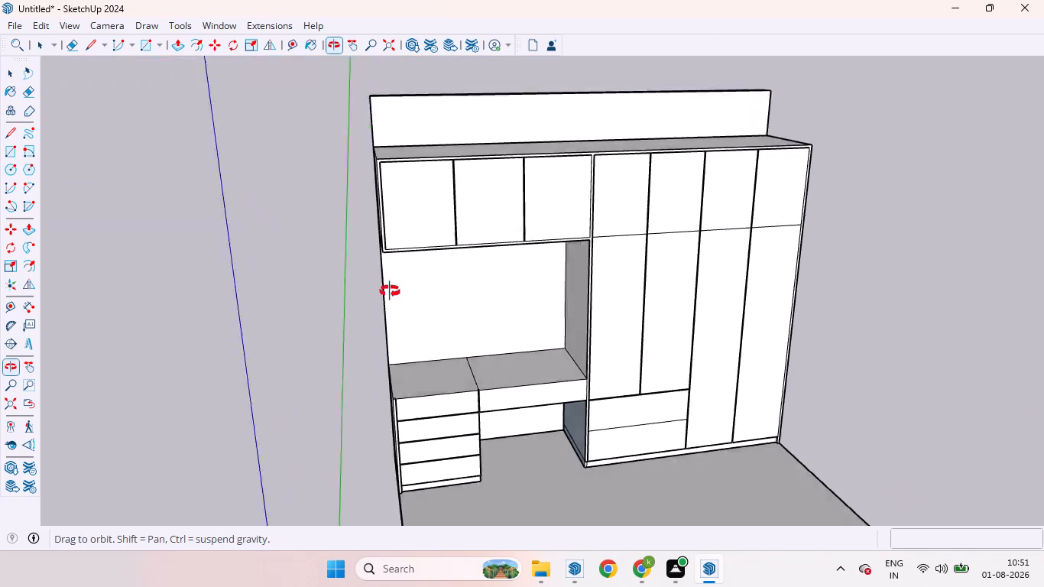
middle_click_drag(390, 291, 397, 234)
scroll(410, 304, "up", 5)
scroll(430, 296, "down", 4)
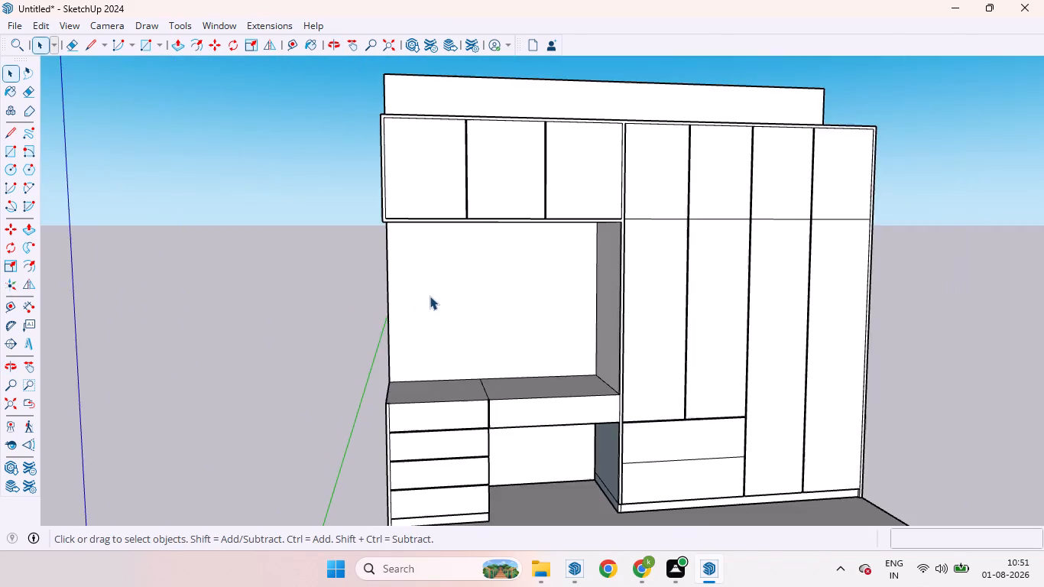
Delete the two short seam edges at the back panel's outer end, under the overhead cabinet and at desk-top level.
middle_click_drag(398, 284, 814, 289)
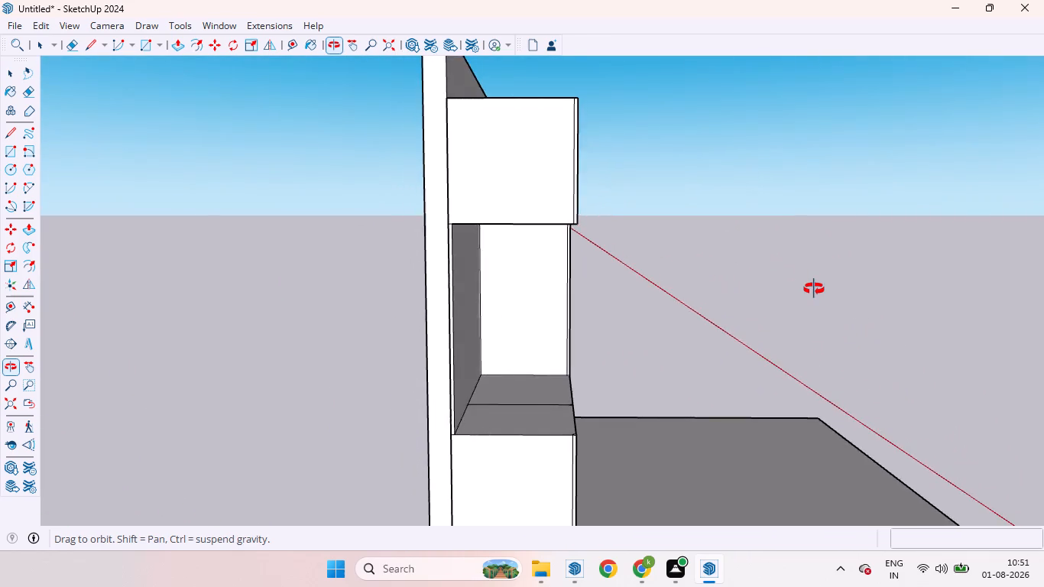
middle_click_drag(814, 289, 822, 253)
scroll(524, 183, "up", 10)
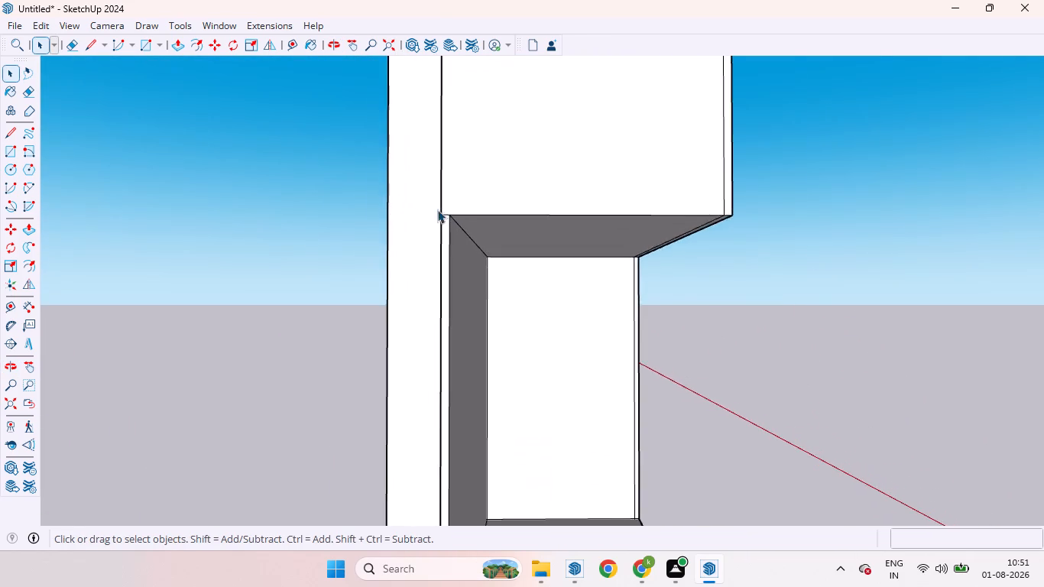
scroll(437, 209, "up", 3)
left_click(446, 219)
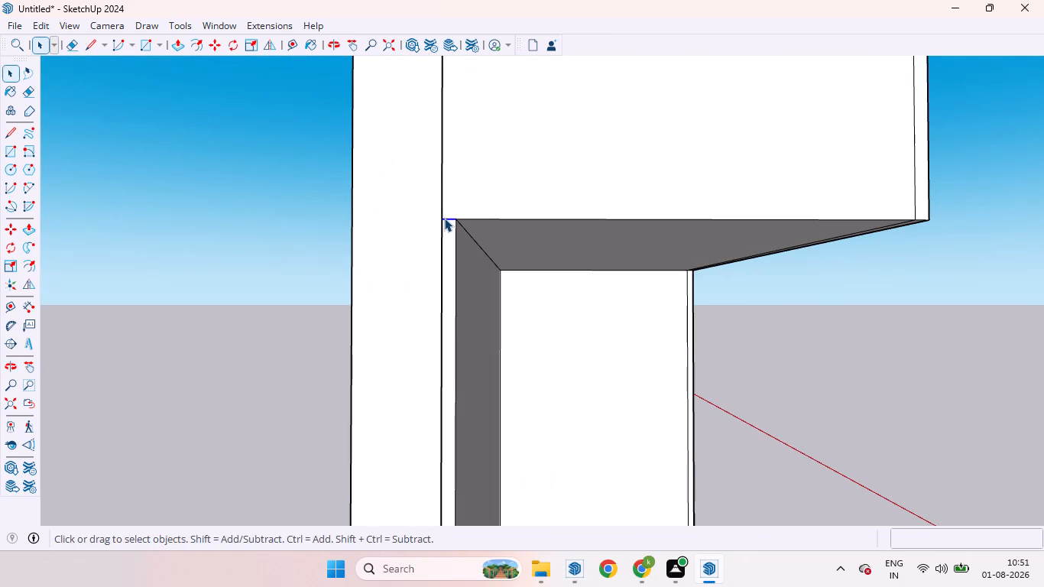
key("Delete")
scroll(448, 221, "down", 13)
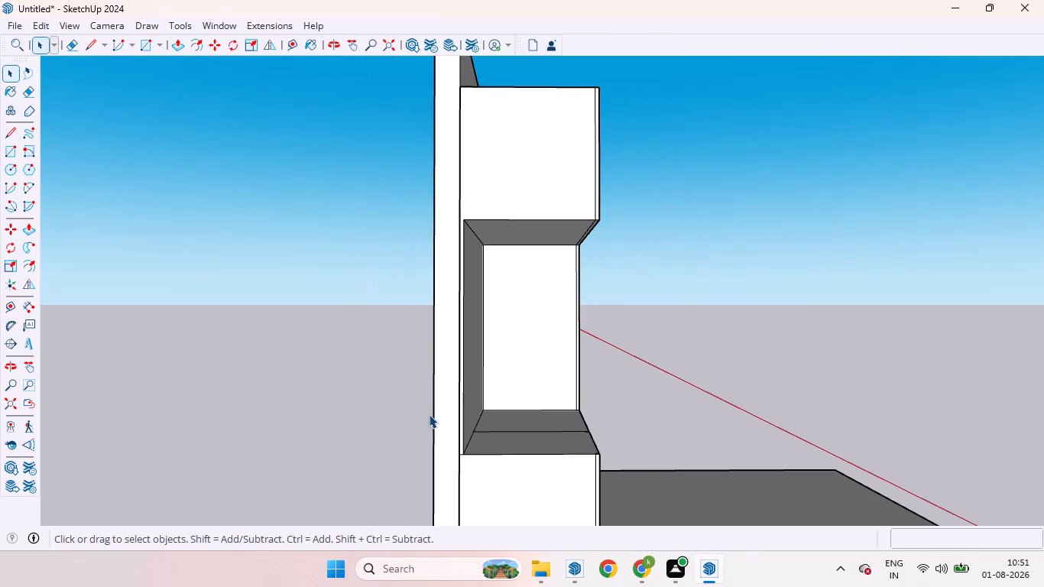
scroll(448, 447, "up", 12)
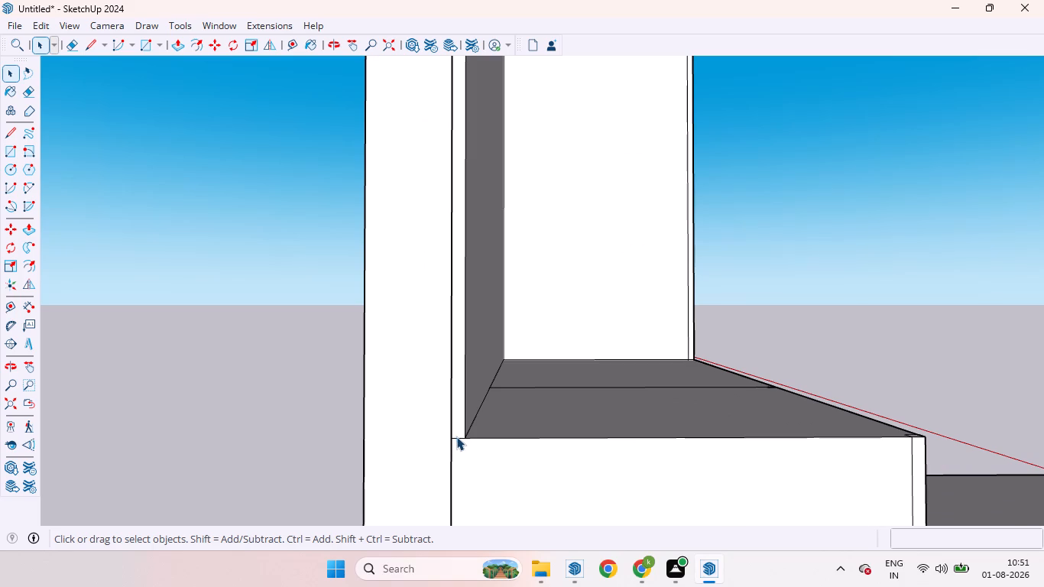
left_click(456, 436)
key("Delete")
scroll(508, 388, "down", 12)
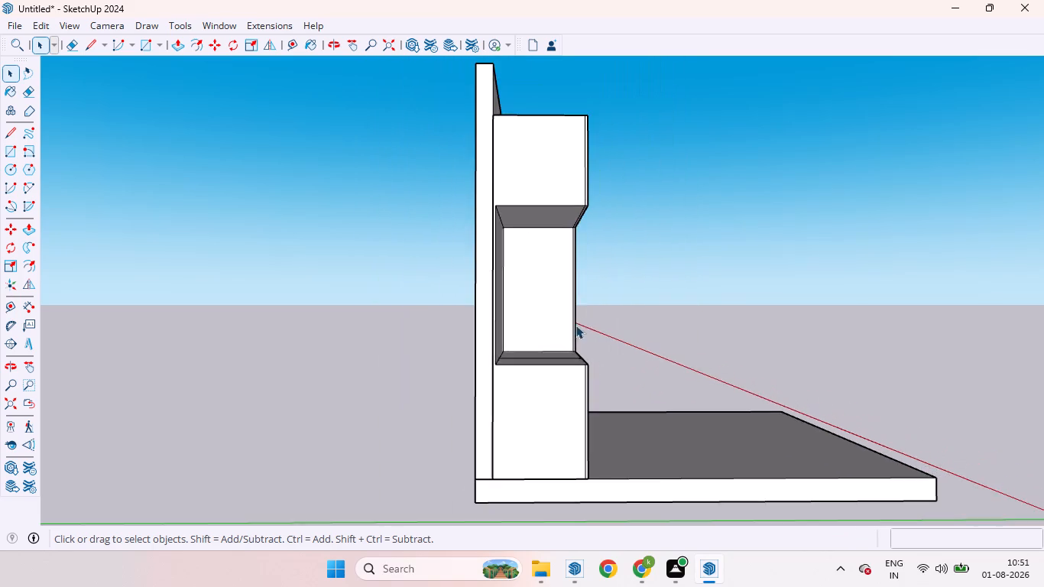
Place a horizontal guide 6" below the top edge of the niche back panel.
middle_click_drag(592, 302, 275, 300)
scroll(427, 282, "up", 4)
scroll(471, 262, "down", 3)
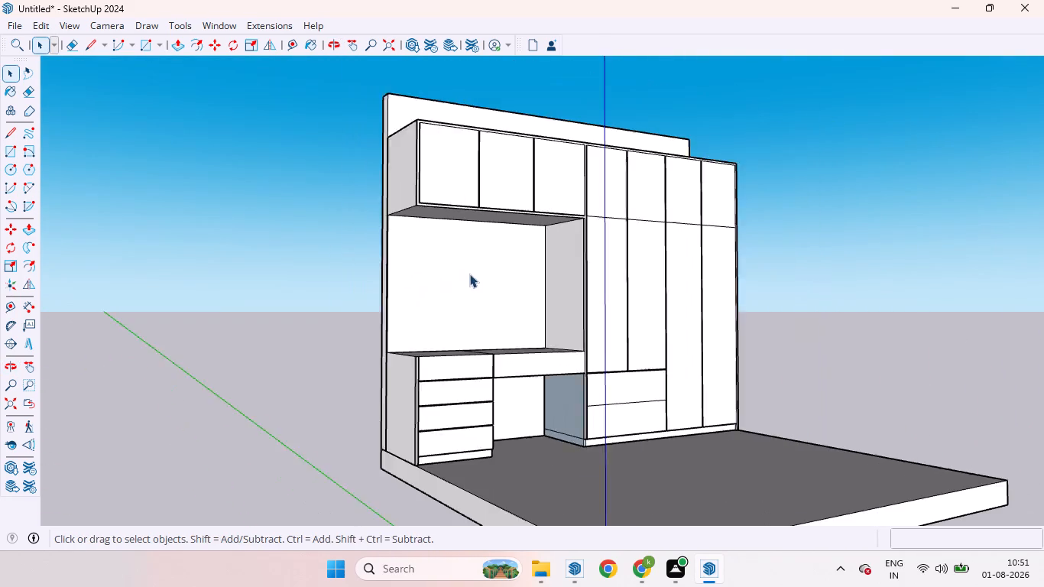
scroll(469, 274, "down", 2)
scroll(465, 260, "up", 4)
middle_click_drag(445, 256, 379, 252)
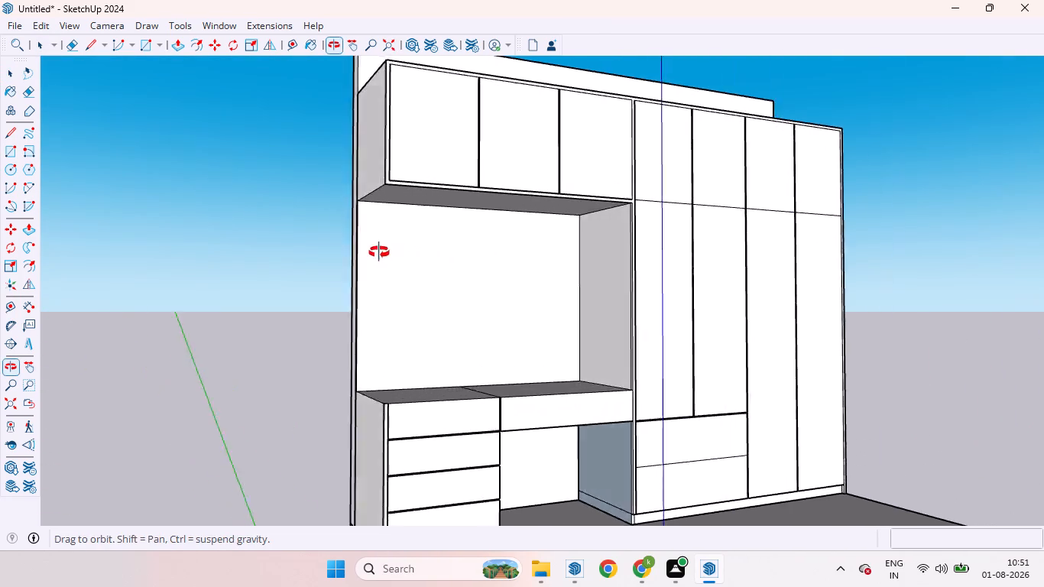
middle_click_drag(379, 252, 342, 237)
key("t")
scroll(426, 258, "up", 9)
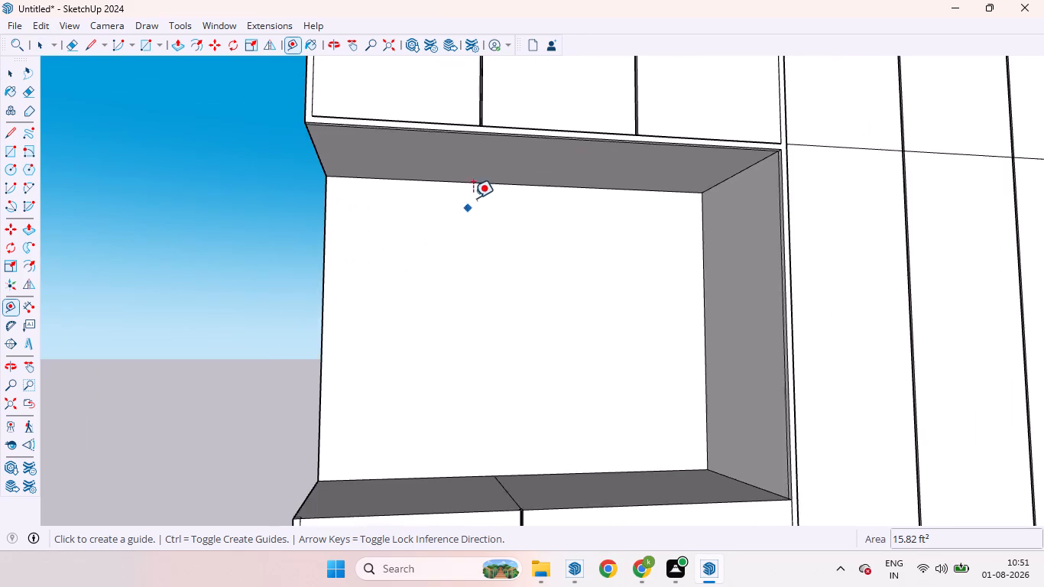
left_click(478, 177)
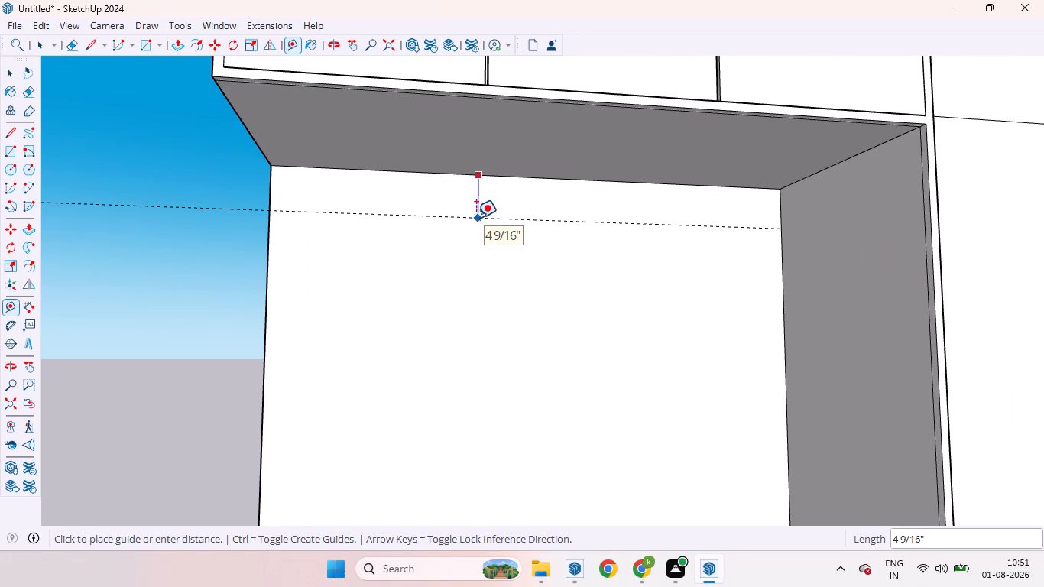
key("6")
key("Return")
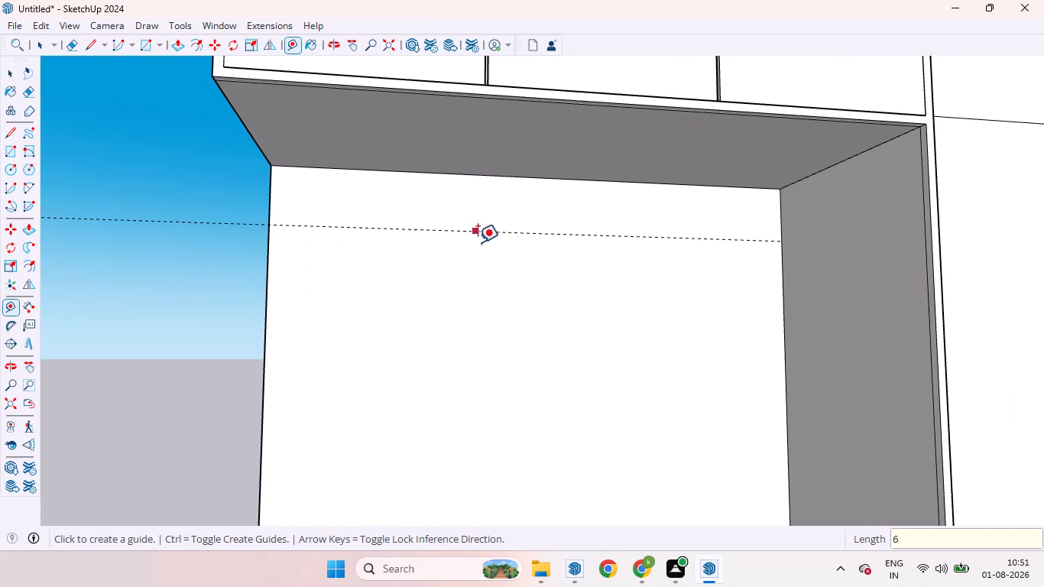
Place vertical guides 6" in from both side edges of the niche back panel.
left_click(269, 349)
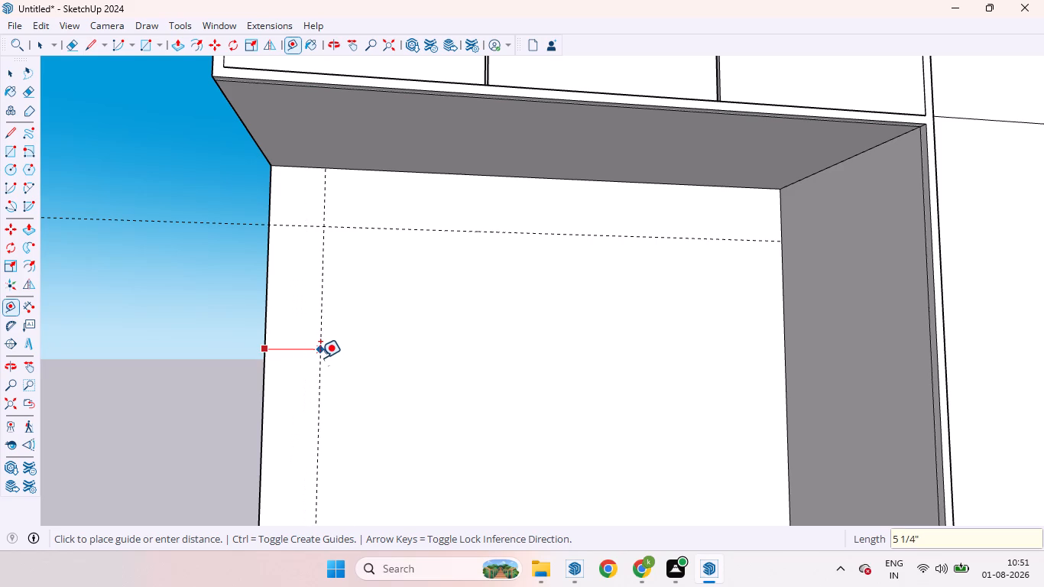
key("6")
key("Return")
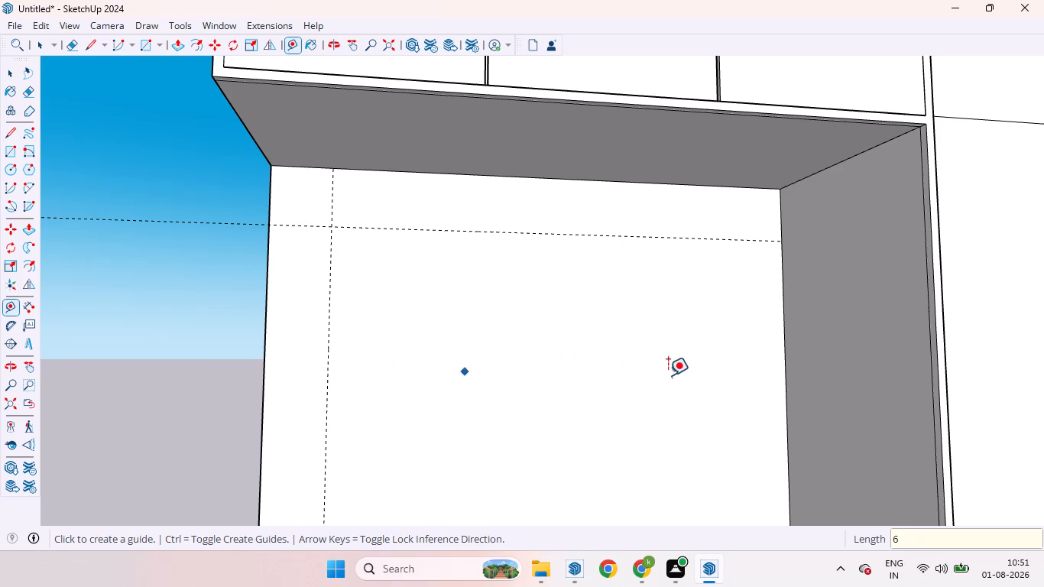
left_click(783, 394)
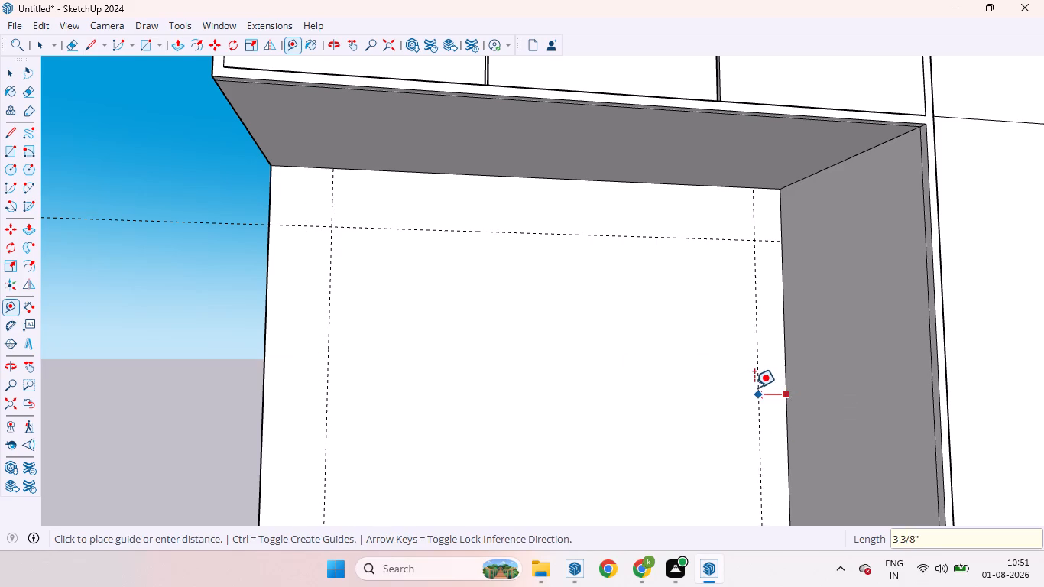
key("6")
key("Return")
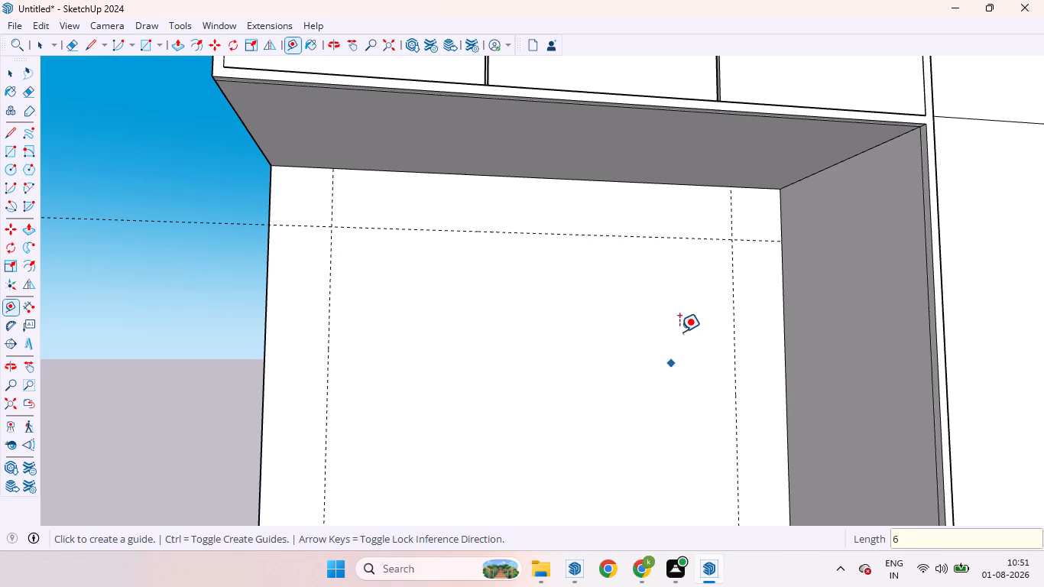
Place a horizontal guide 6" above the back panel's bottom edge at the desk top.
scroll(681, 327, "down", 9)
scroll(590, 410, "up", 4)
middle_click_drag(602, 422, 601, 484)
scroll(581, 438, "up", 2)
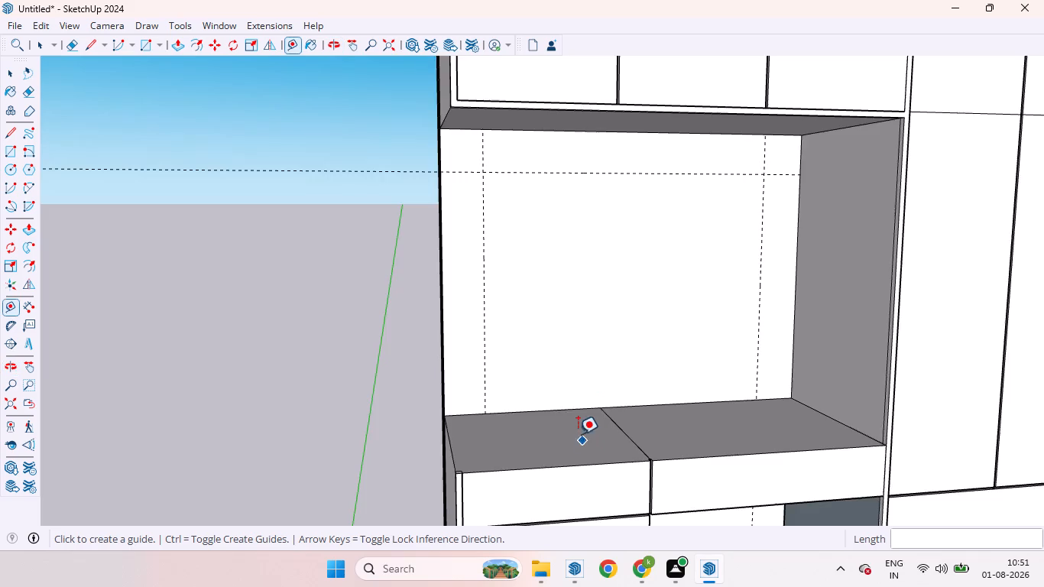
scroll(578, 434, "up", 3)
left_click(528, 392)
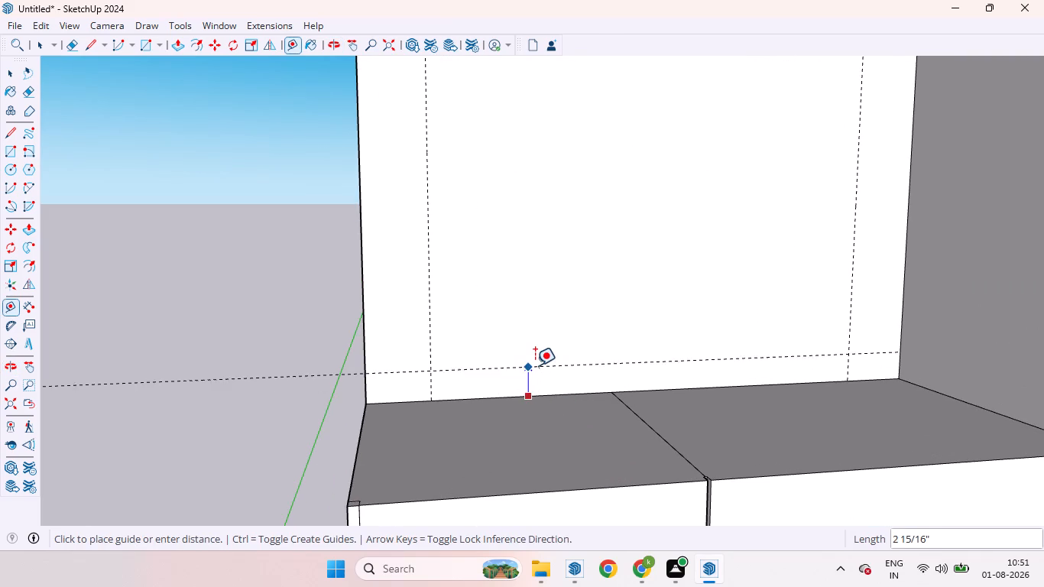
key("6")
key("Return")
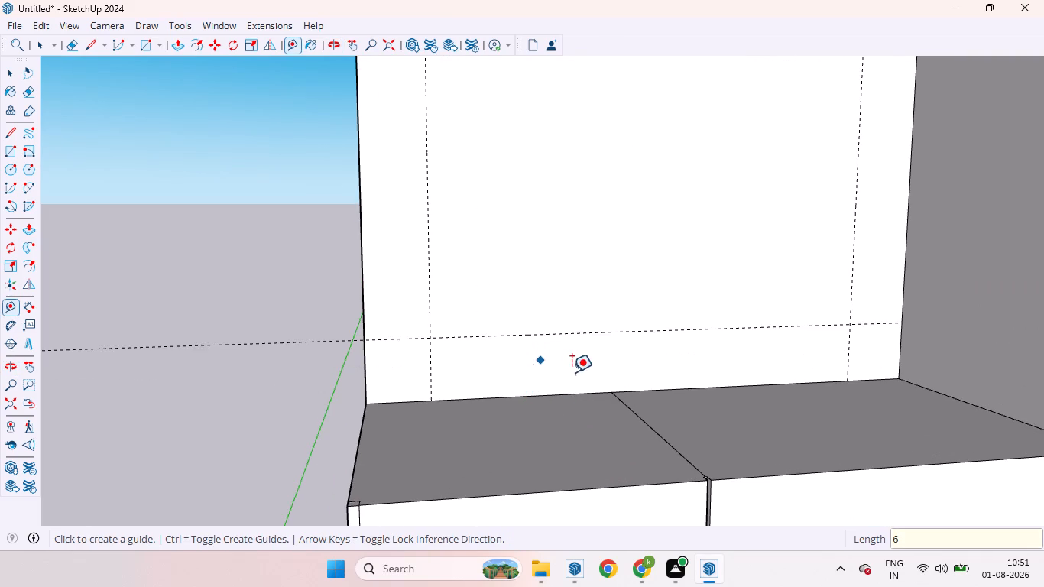
Examine the guide layout on the niche back panel from several angles and distances.
scroll(559, 371, "down", 12)
key("space")
middle_click_drag(449, 333, 392, 314)
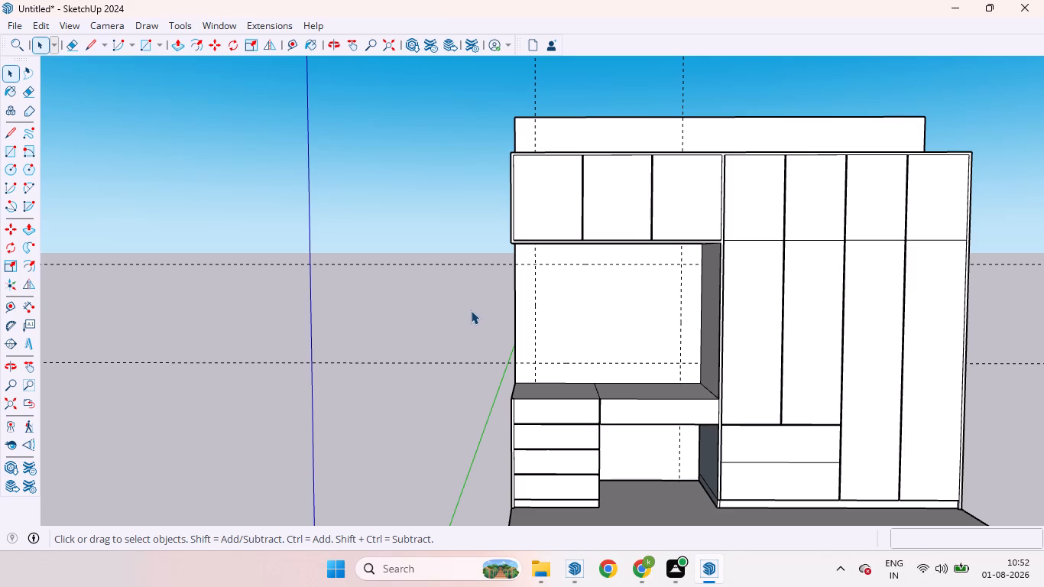
scroll(591, 294, "up", 3)
middle_click_drag(577, 333, 574, 255)
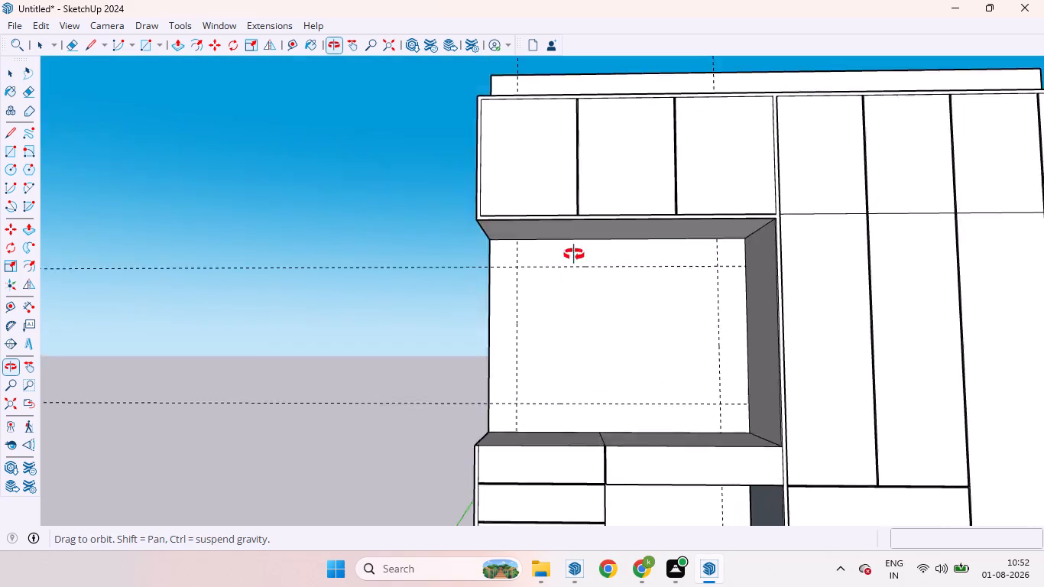
middle_click_drag(574, 255, 356, 293)
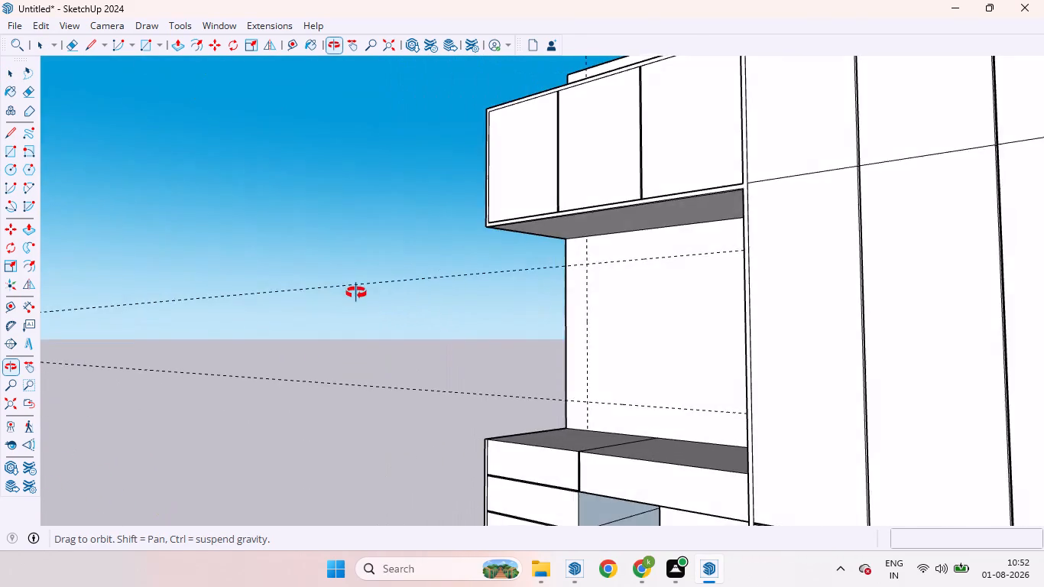
middle_click_drag(356, 293, 530, 319)
scroll(537, 313, "down", 6)
key("space")
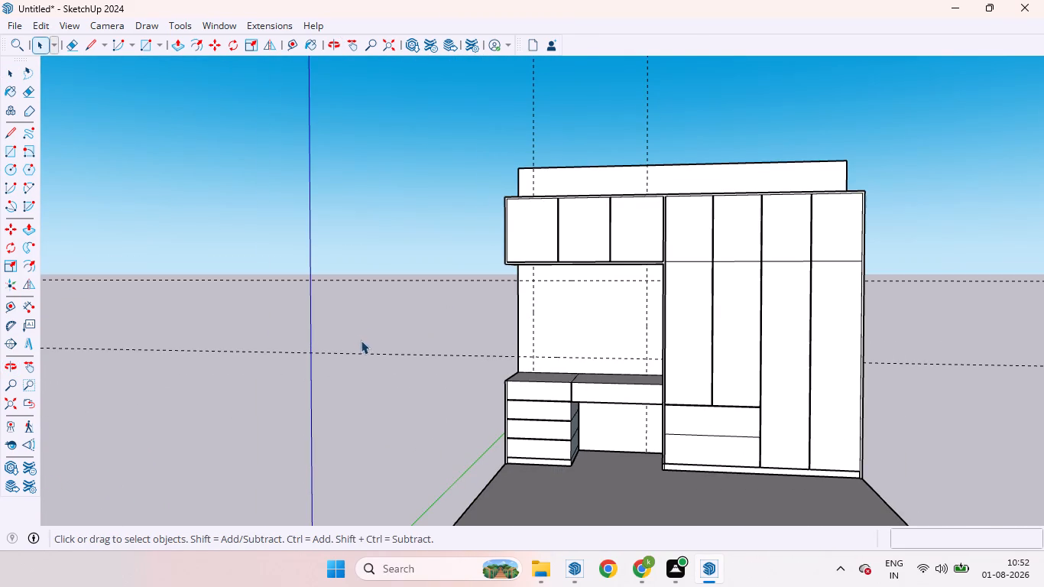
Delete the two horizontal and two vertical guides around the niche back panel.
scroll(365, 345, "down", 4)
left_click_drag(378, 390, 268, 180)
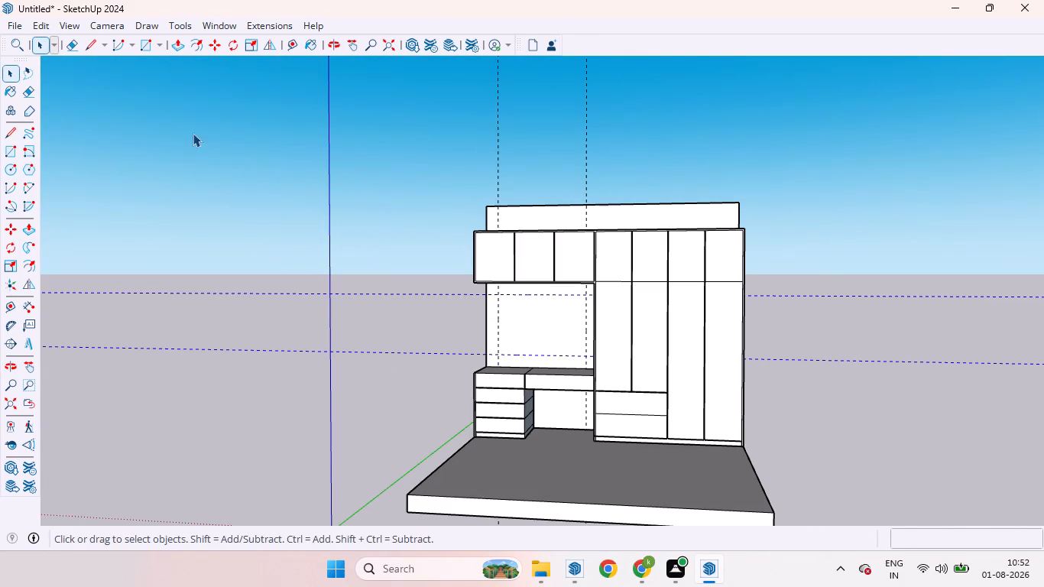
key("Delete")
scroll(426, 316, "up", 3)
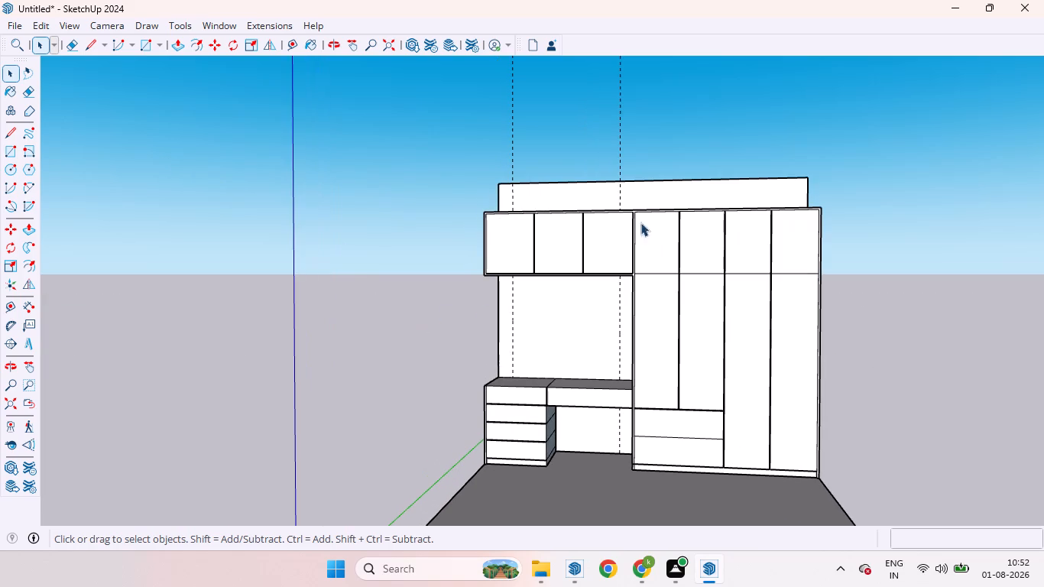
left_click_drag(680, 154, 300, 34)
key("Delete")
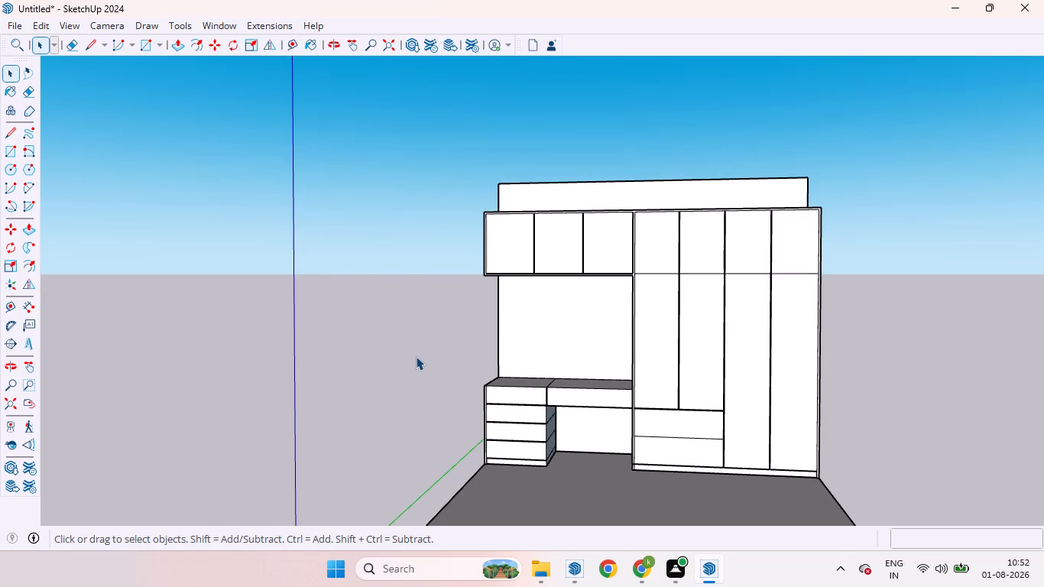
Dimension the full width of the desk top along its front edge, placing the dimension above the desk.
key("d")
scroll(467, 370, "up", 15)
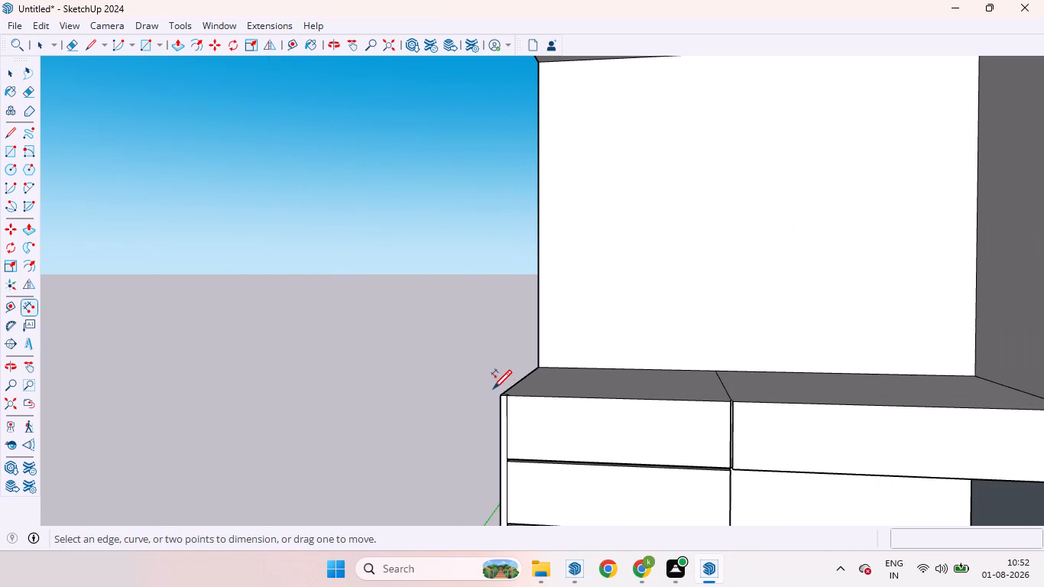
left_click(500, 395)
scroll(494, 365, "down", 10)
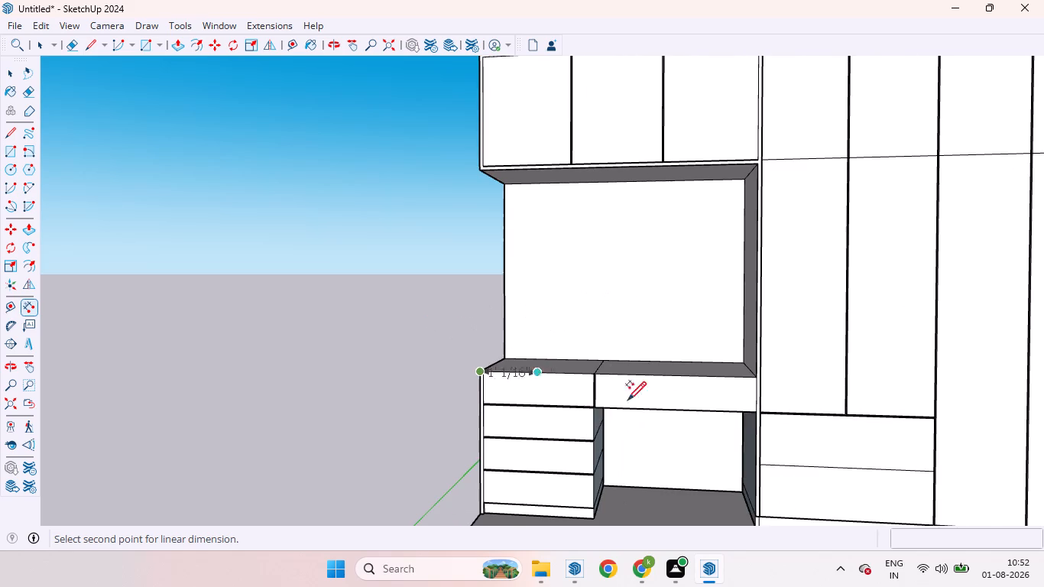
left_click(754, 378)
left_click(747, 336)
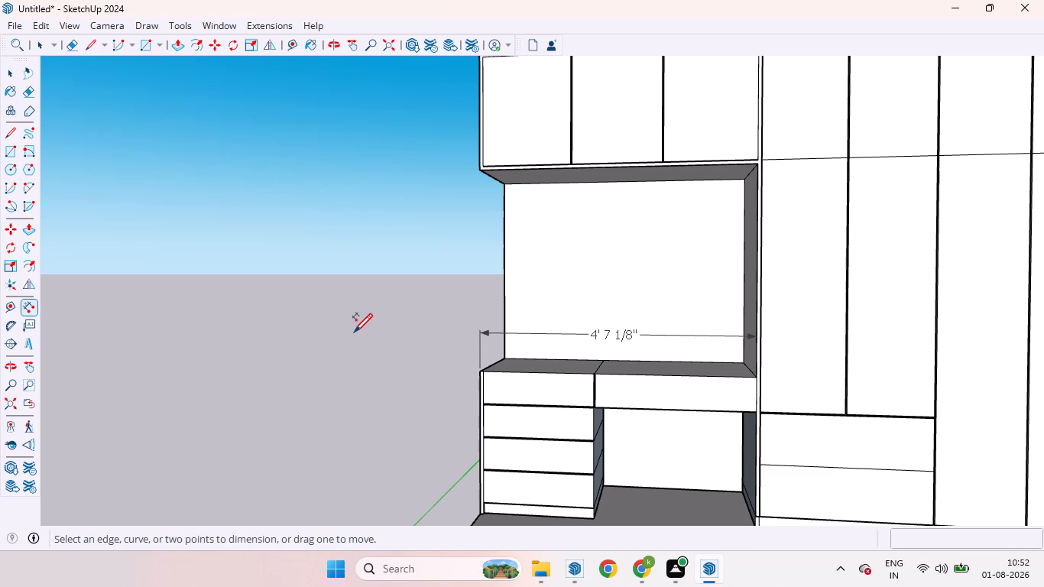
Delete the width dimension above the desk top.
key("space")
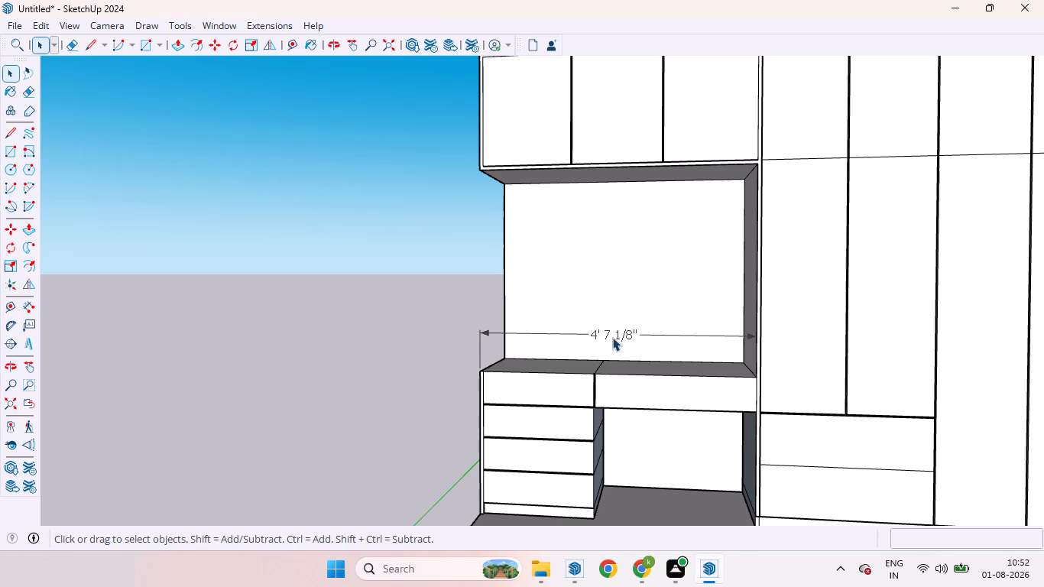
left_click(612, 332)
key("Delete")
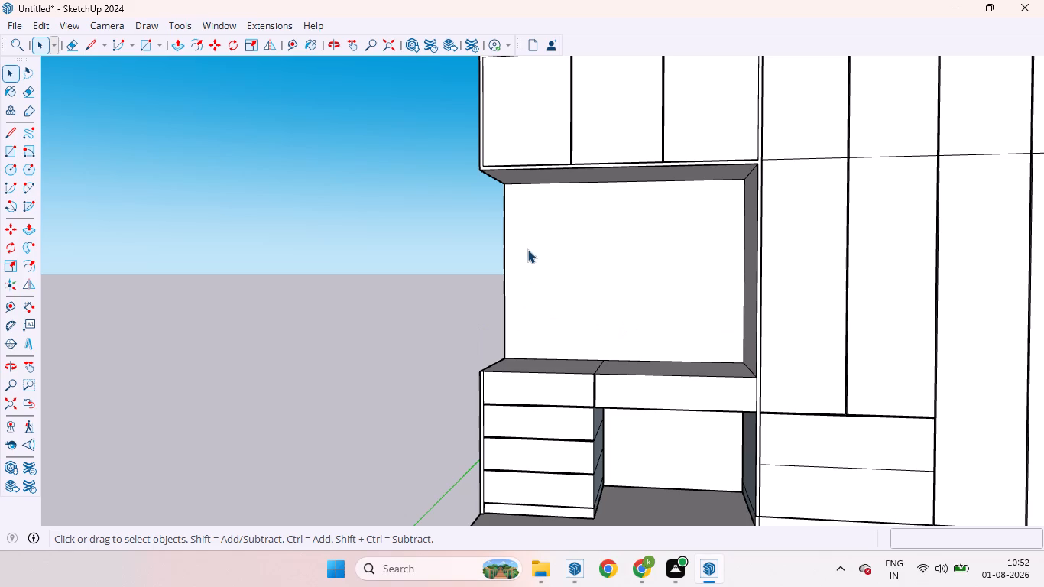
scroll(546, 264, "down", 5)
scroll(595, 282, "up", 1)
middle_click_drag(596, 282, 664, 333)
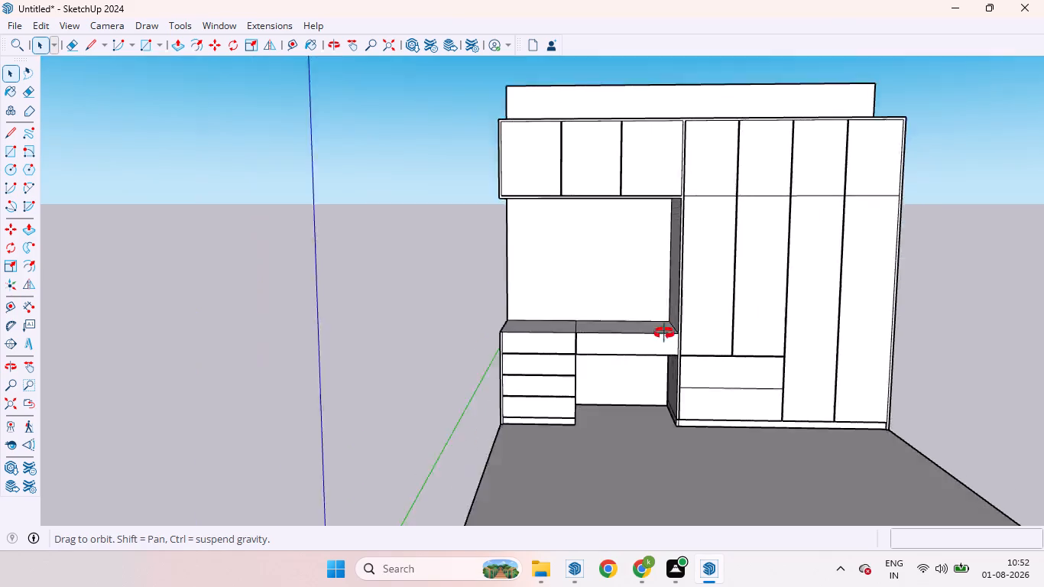
Place two vertical guides on the niche back panel, each 8 inches in from its side edges.
middle_click_drag(664, 333, 581, 264)
scroll(582, 265, "down", 3)
scroll(588, 261, "up", 2)
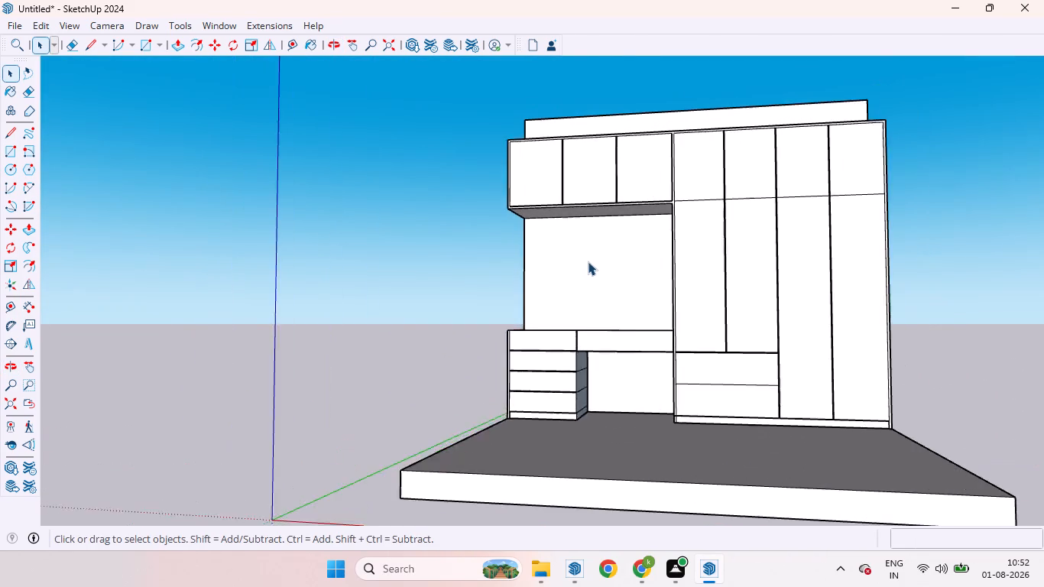
scroll(588, 261, "up", 2)
middle_click_drag(573, 267, 607, 261)
key("t")
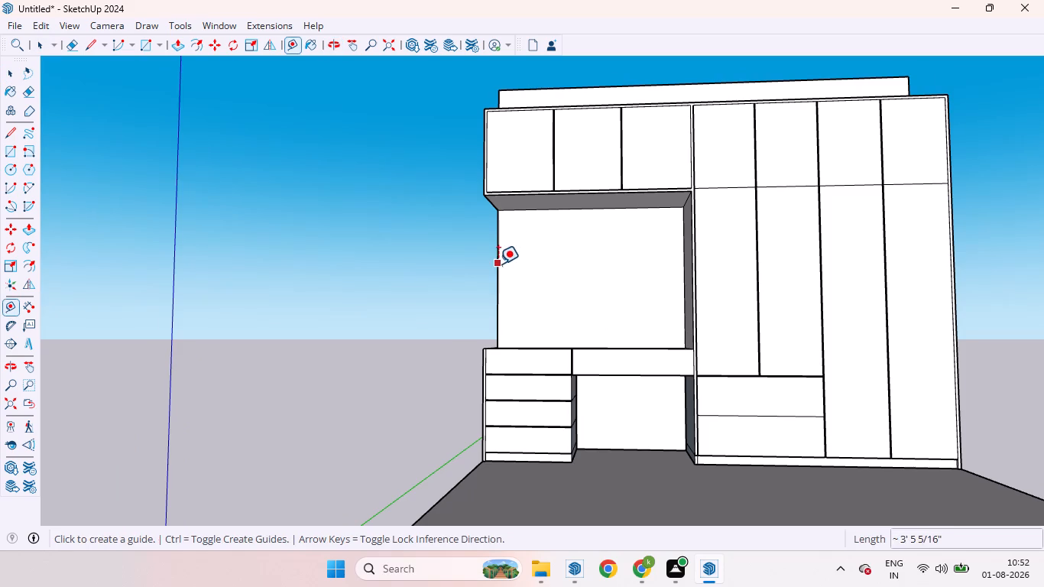
left_click(498, 264)
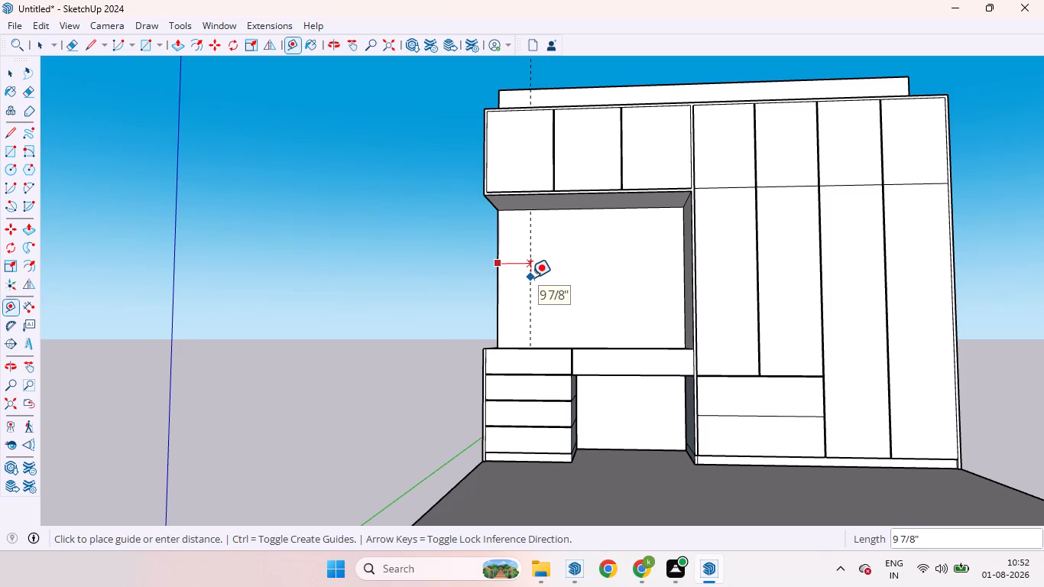
key("8")
key("Return")
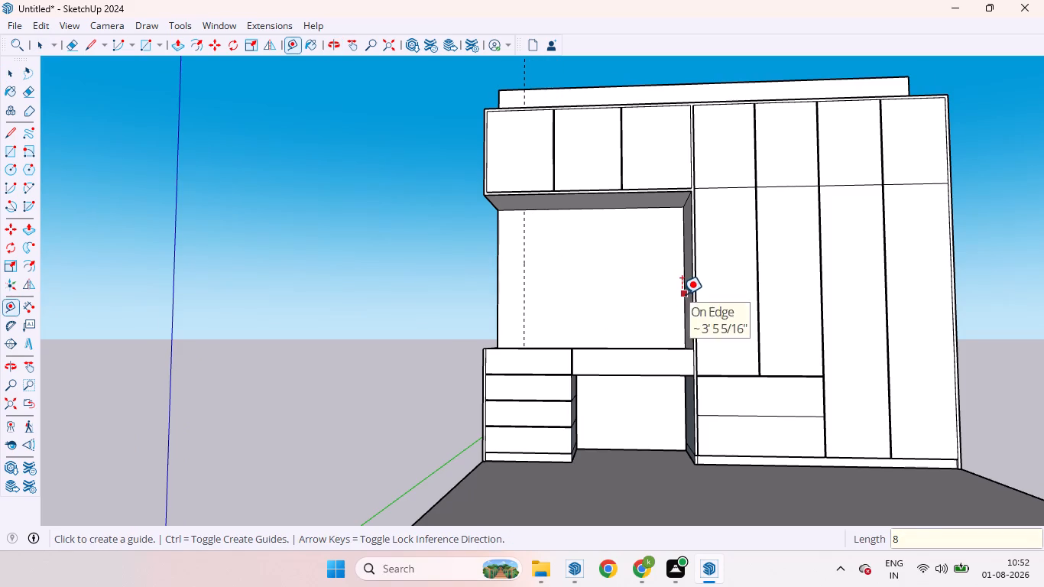
left_click(682, 294)
key("8")
key("Return")
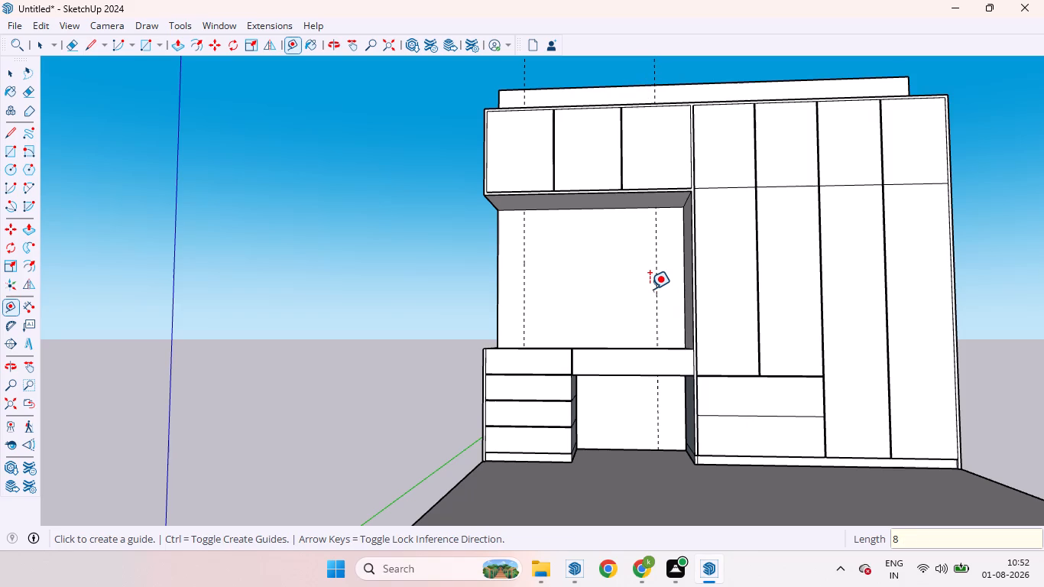
Place two horizontal guides on the niche back panel, 5 inches below its top edge and 5 inches above the desk top.
left_click(595, 209)
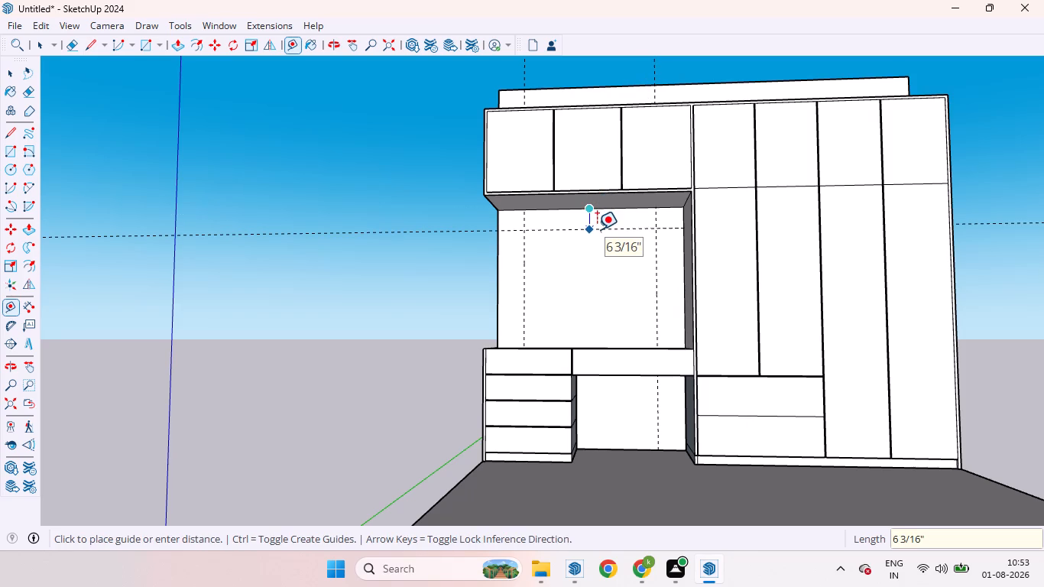
key("5")
key("Return")
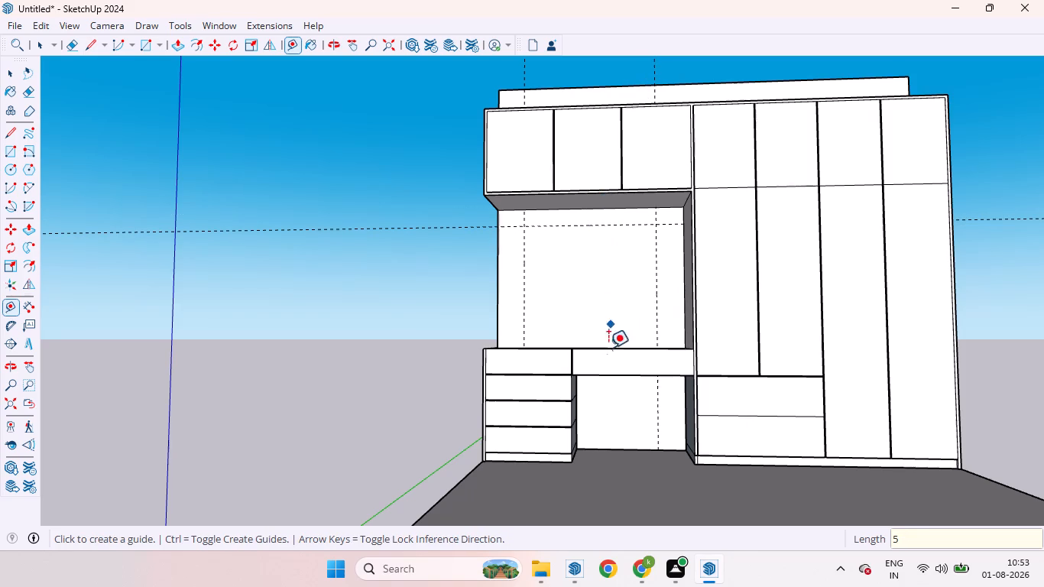
middle_click_drag(608, 344, 610, 406)
scroll(604, 330, "up", 5)
left_click(597, 330)
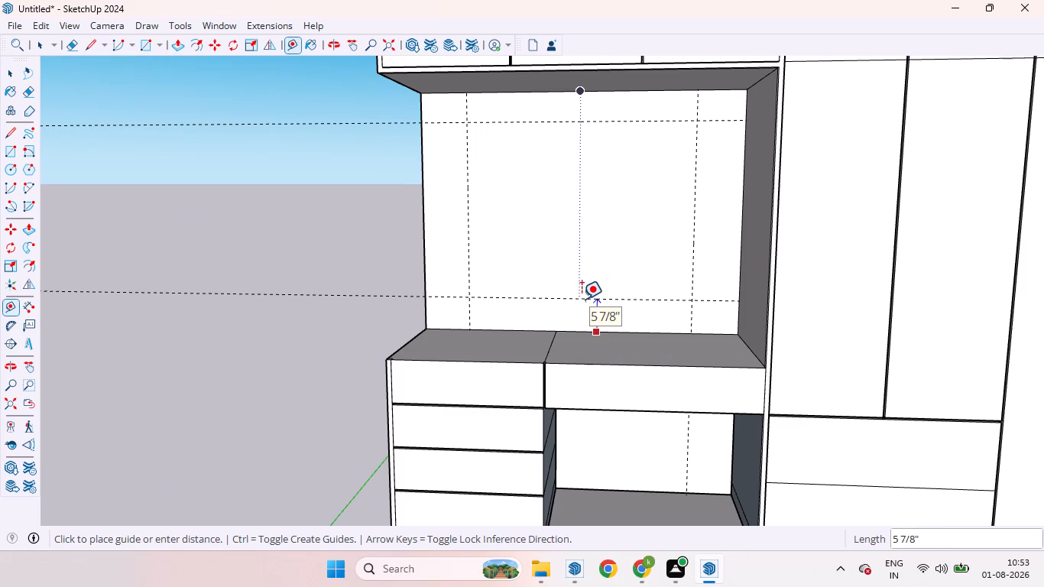
key("5")
key("Return")
key("space")
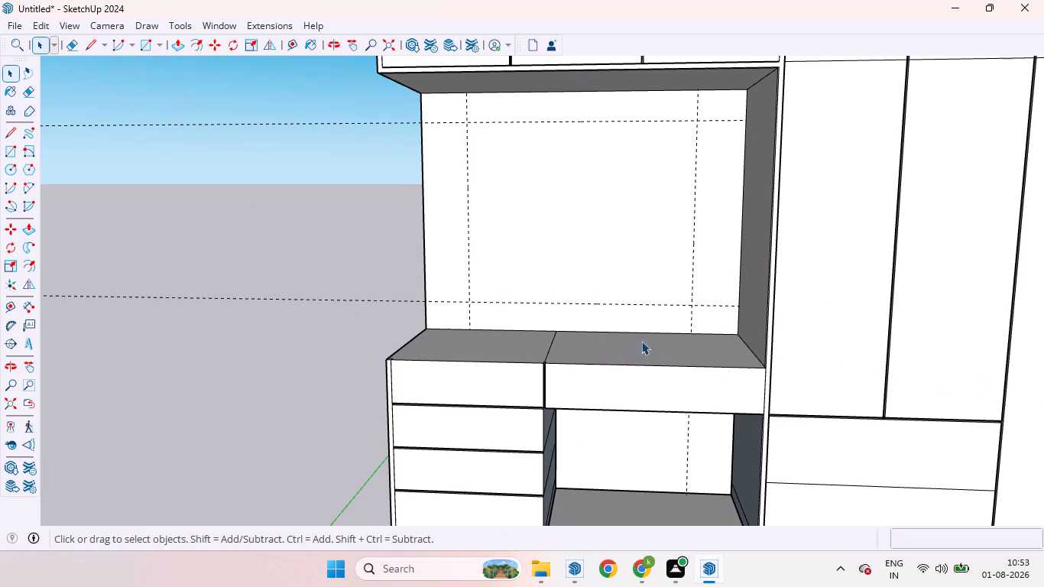
Start a new group and draw a rectangle about 3' 3 1/8" by 2' 7 5/16" between the guide intersections on the niche back panel.
scroll(356, 237, "down", 2)
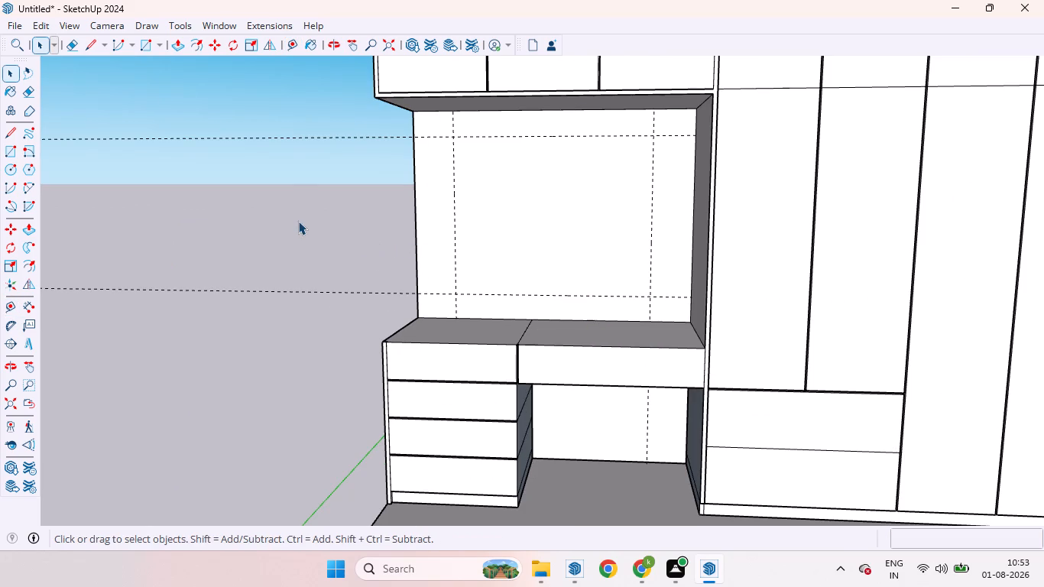
right_click(296, 219)
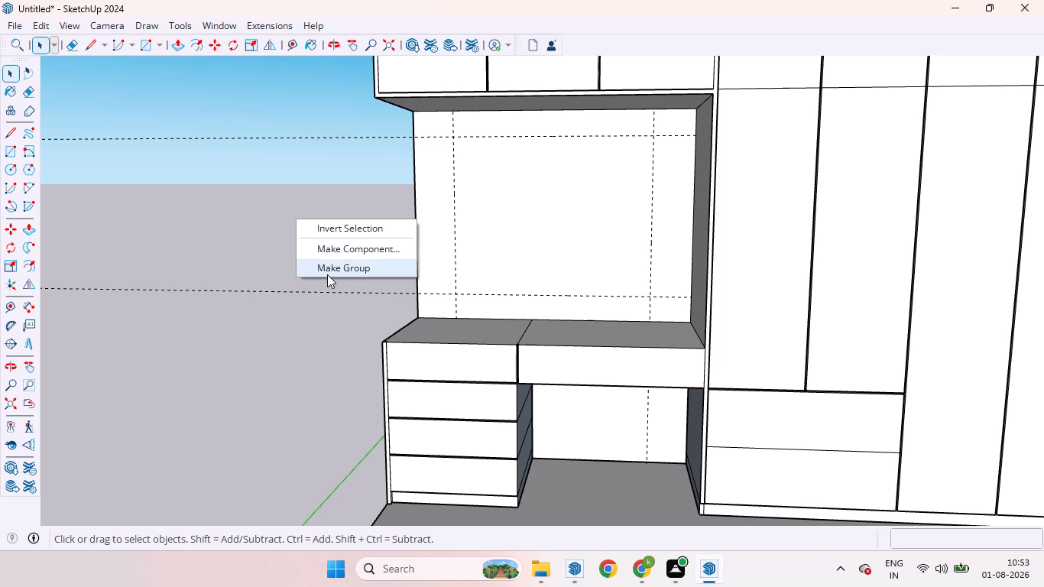
left_click(327, 274)
key("r")
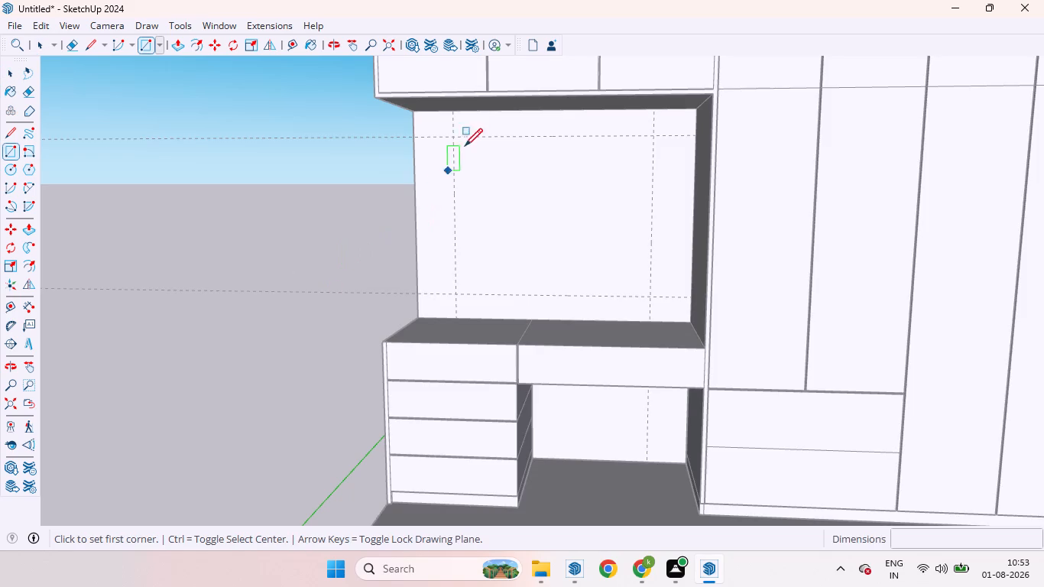
left_click(455, 139)
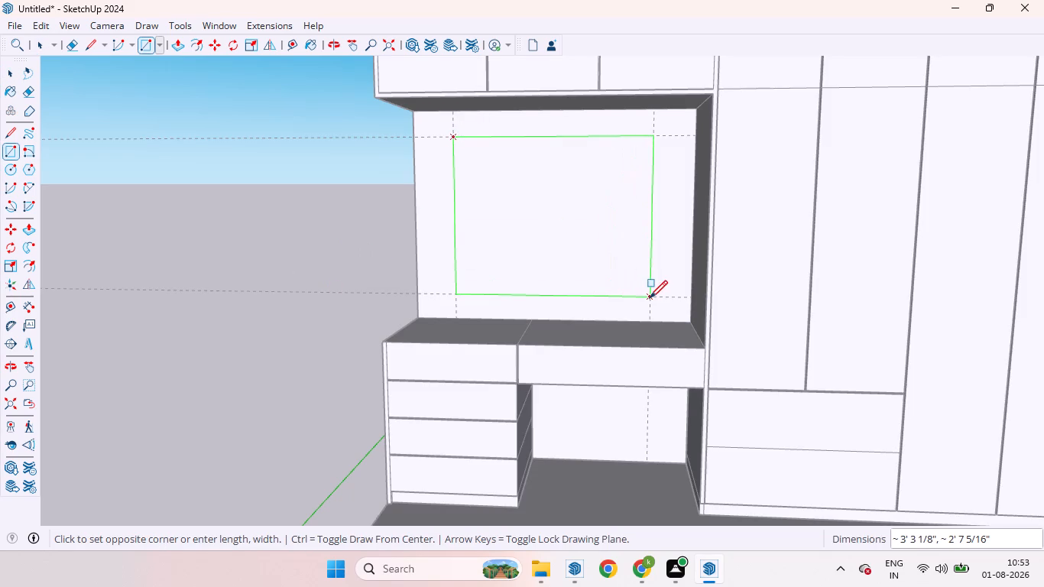
left_click(650, 298)
key("space")
Extrude the rectangle on the niche back panel by 18 mm and leave the group.
left_click(517, 235)
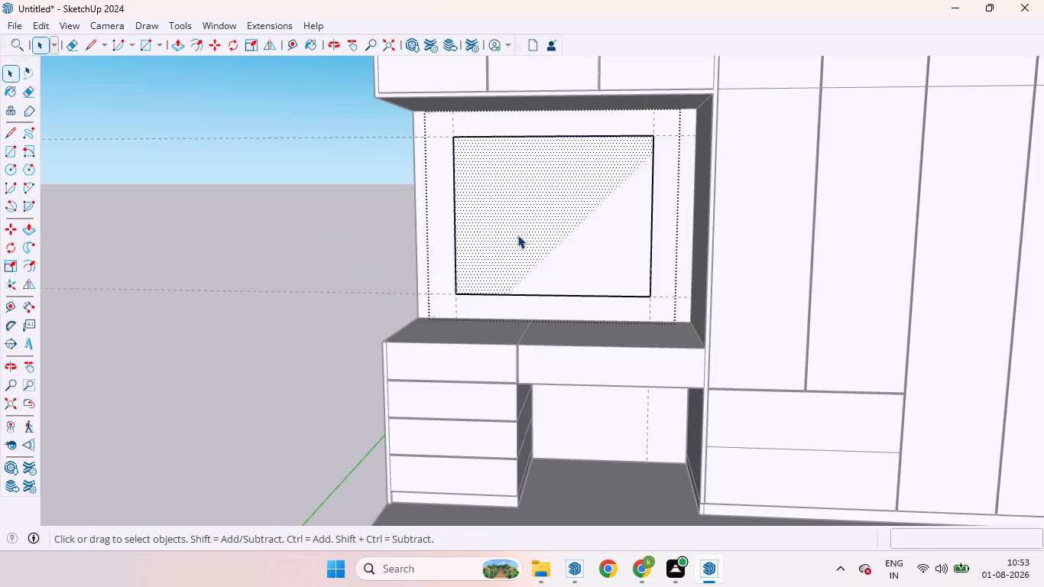
key("p")
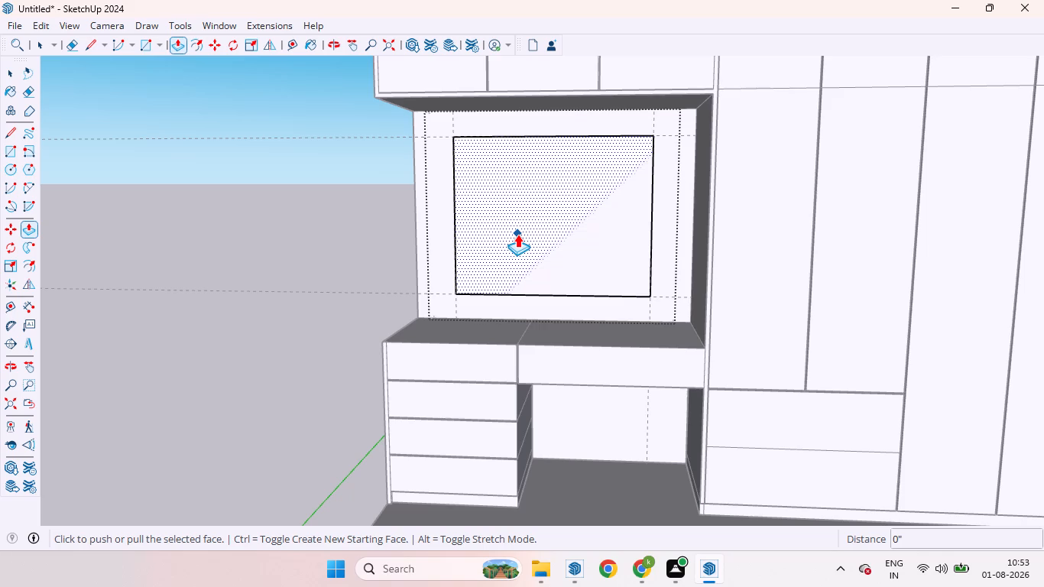
left_click_drag(517, 234, 520, 241)
type("18mm")
key("Return")
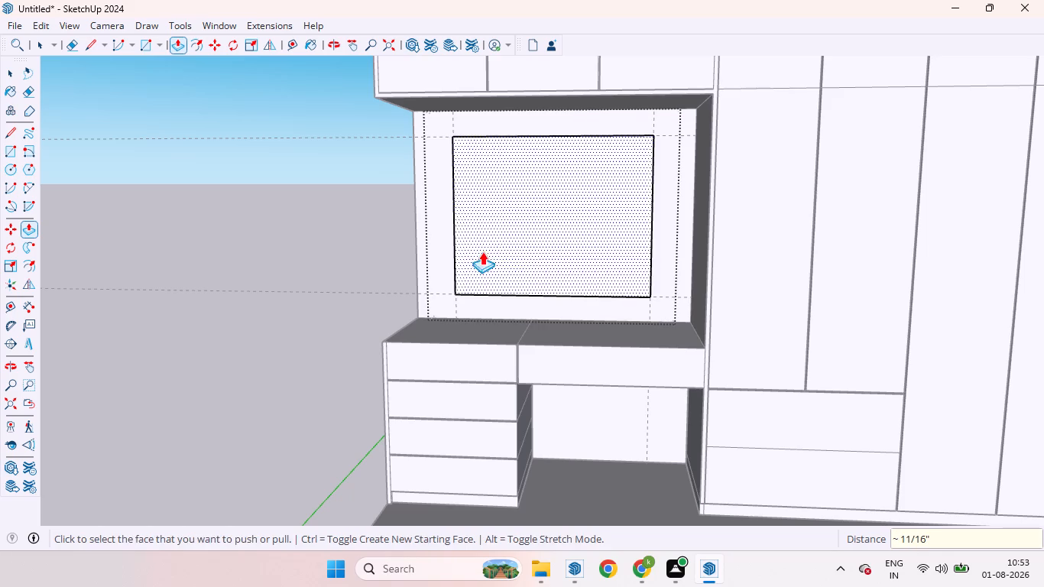
key("space")
scroll(312, 232, "down", 6)
left_click(245, 234)
Delete all the vertical and horizontal guides around the niche back panel.
scroll(460, 217, "down", 5)
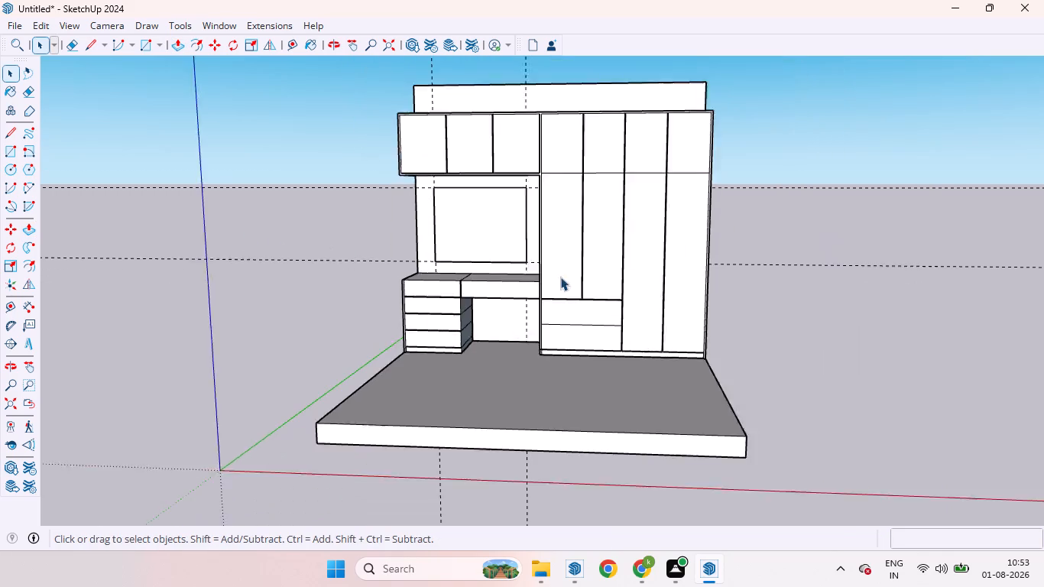
middle_click_drag(425, 209, 764, 291)
left_click_drag(770, 251, 650, 59)
key("Delete")
left_click_drag(520, 70, 304, 39)
key("Delete")
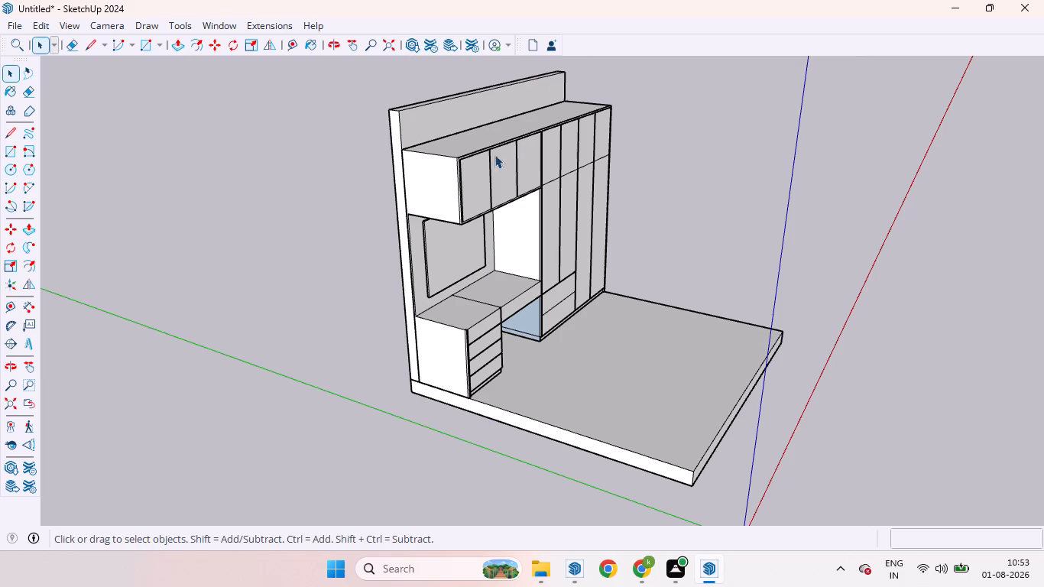
Search 3D Warehouse for "chair".
middle_click_drag(529, 241, 262, 185)
scroll(686, 170, "down", 1)
scroll(579, 173, "up", 5)
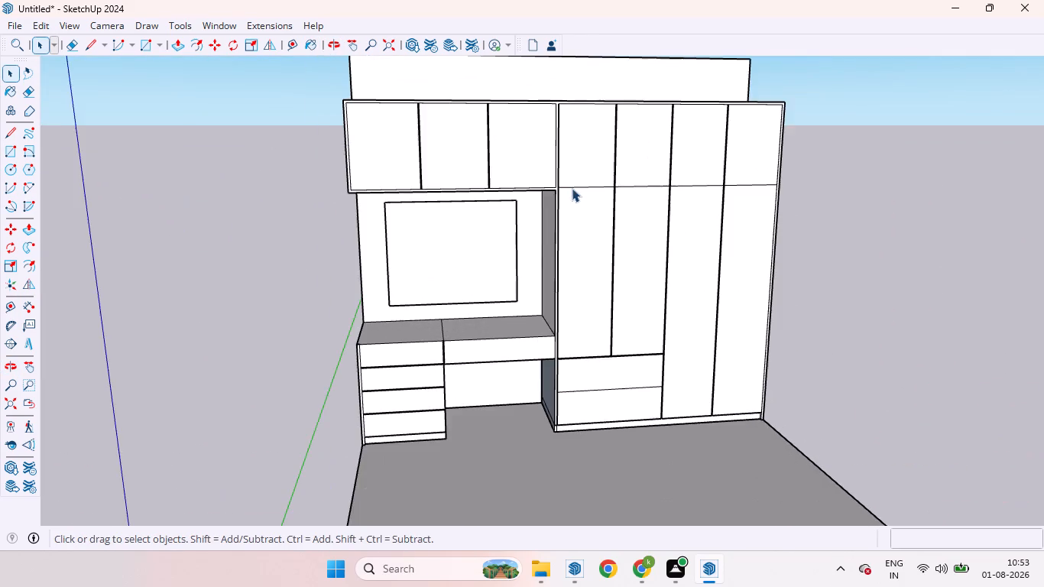
scroll(546, 283, "down", 6)
scroll(437, 70, "up", 4)
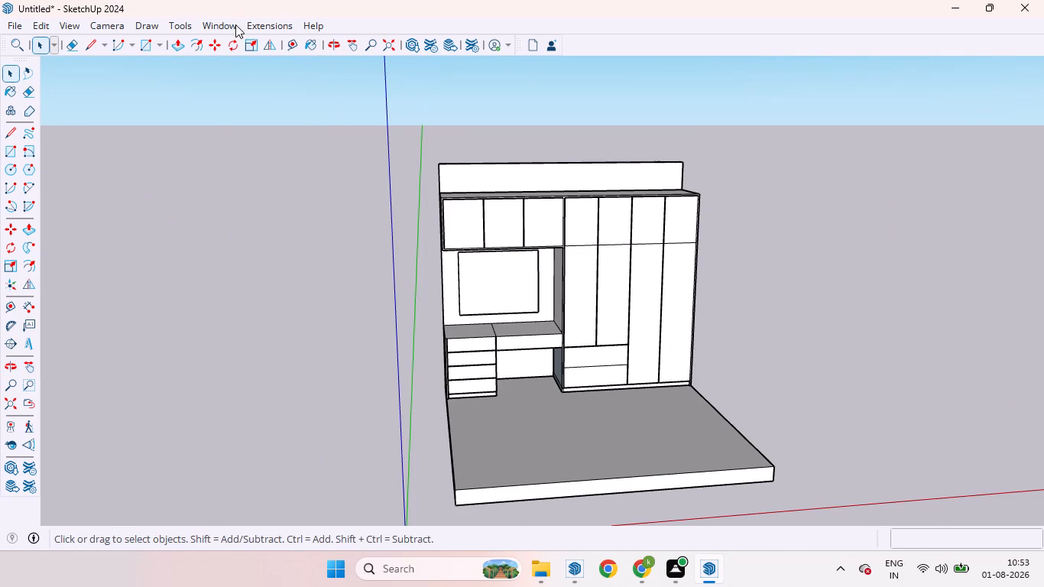
left_click(235, 24)
left_click(271, 166)
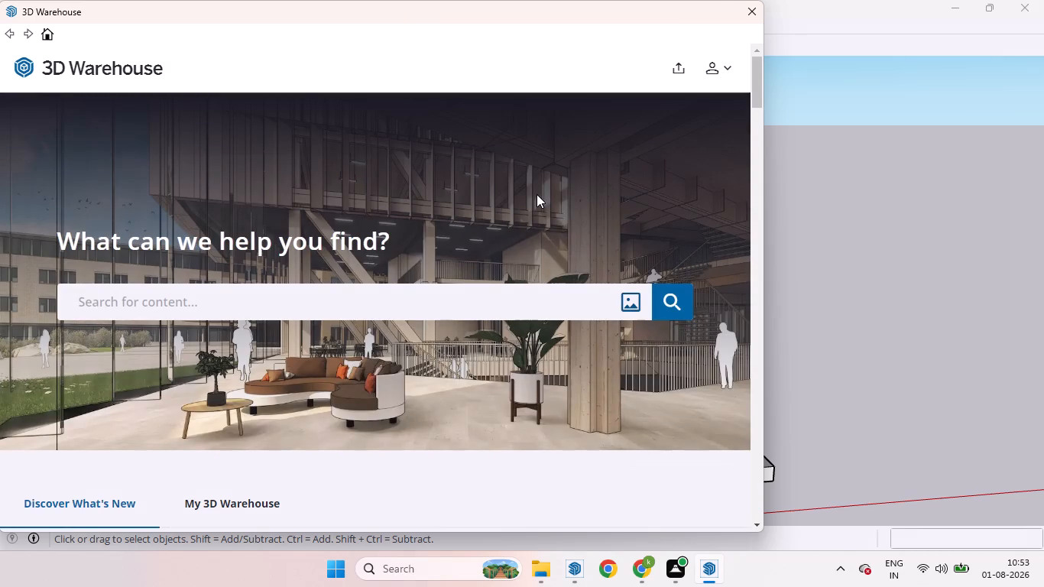
left_click(329, 297)
type("chair")
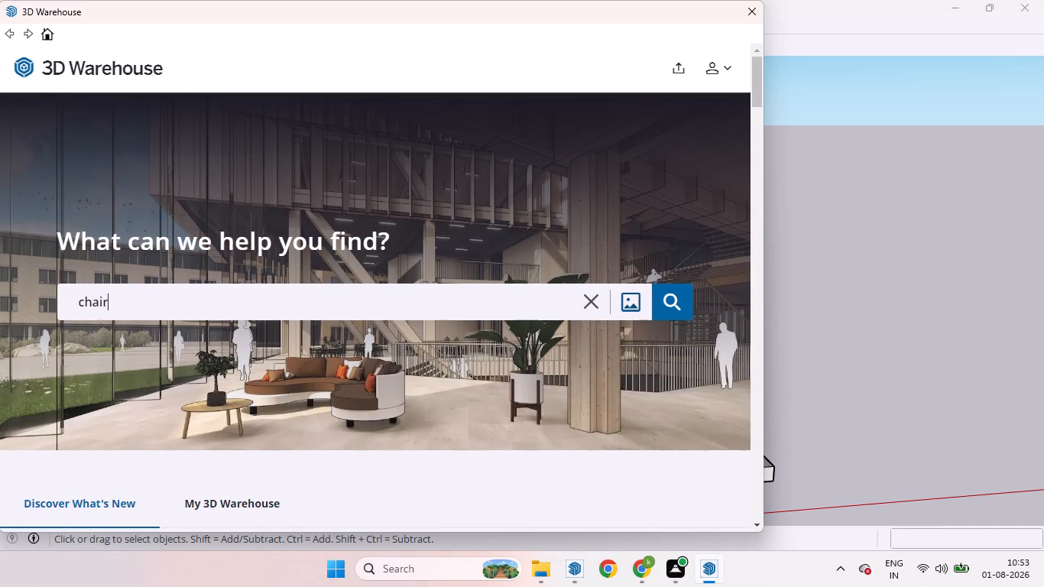
key("Return")
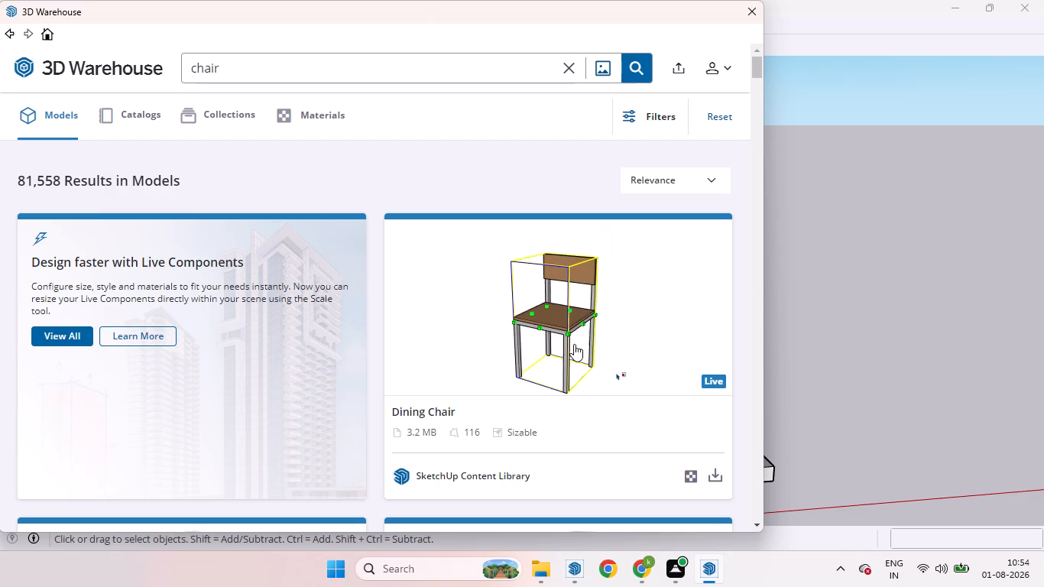
Load the grey upholstered chair with wooden legs directly into the model and place it on the floor in front of the desk.
scroll(529, 368, "down", 4)
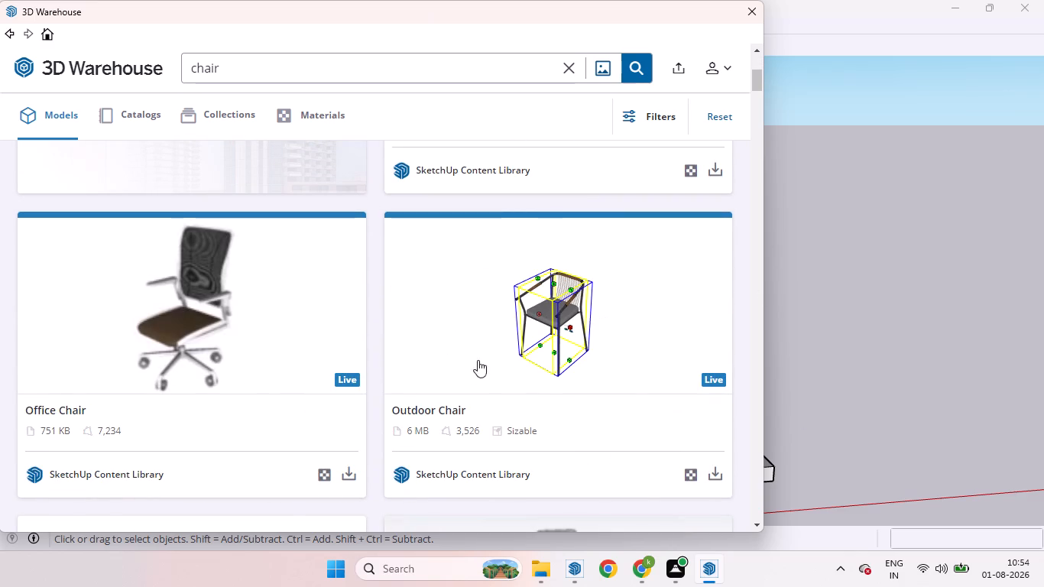
scroll(525, 365, "down", 3)
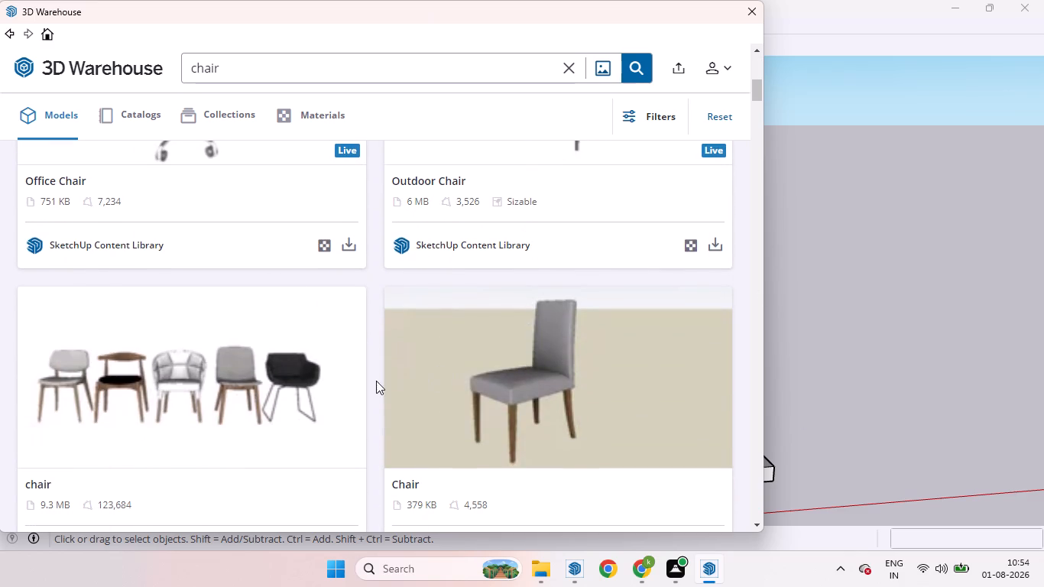
scroll(579, 394, "down", 2)
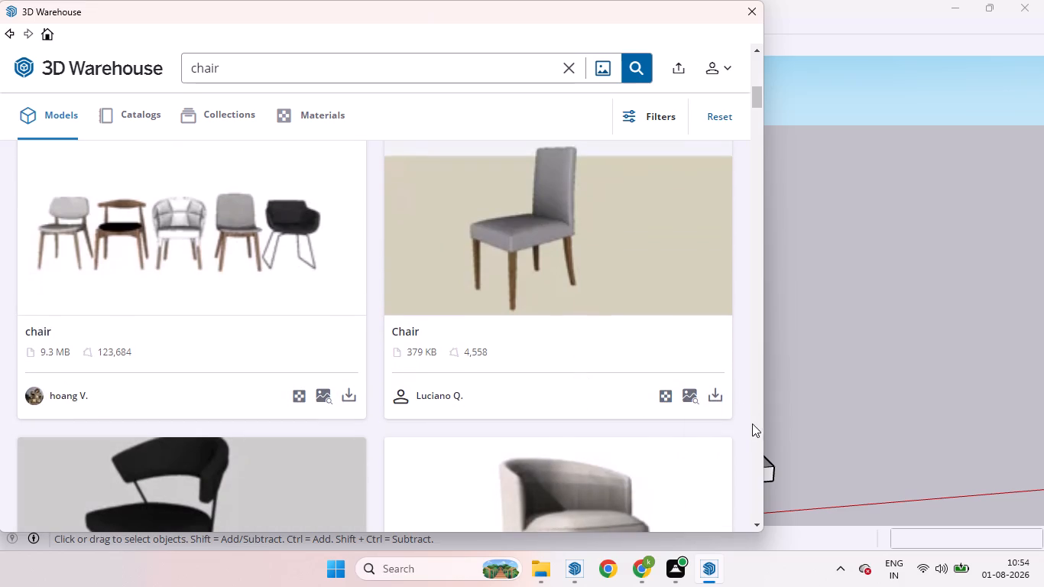
scroll(622, 407, "down", 2)
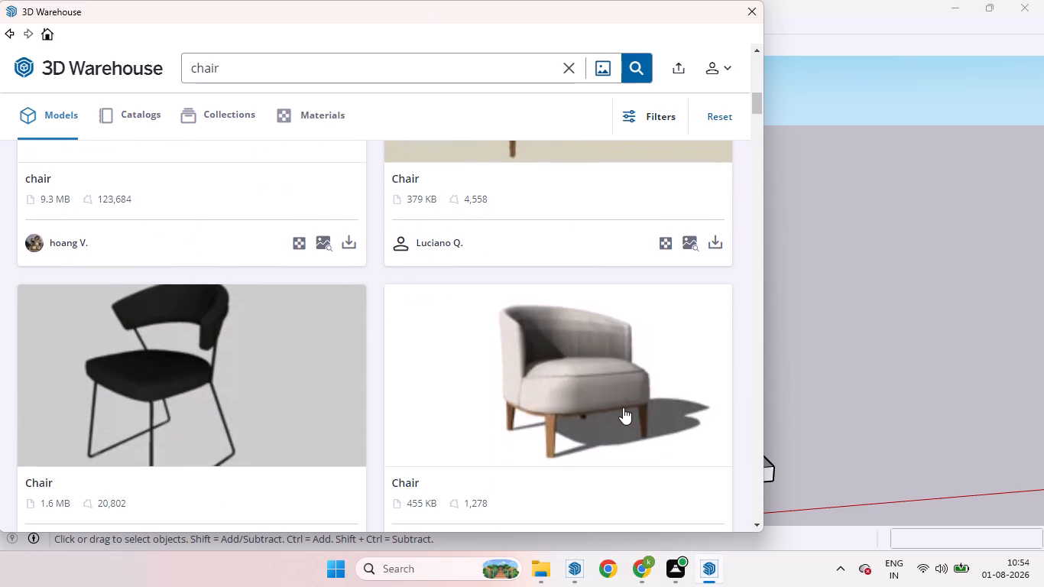
scroll(575, 362, "up", 1)
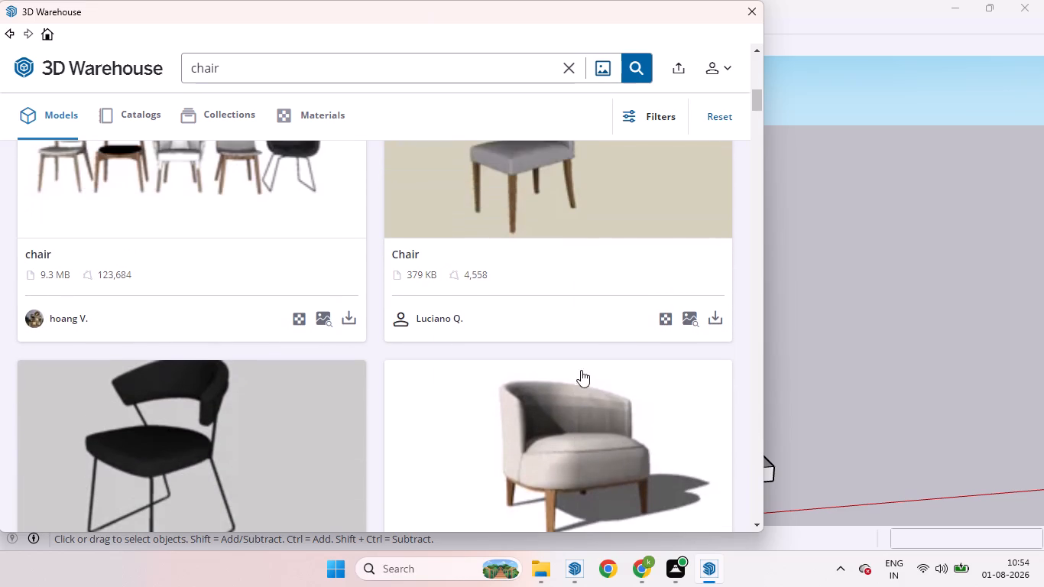
left_click(713, 325)
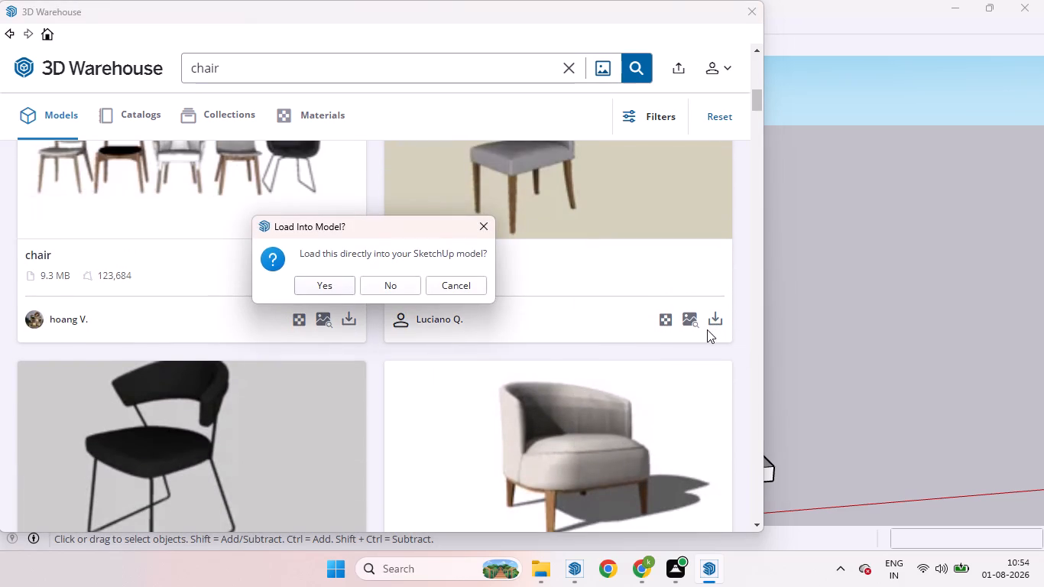
left_click(334, 282)
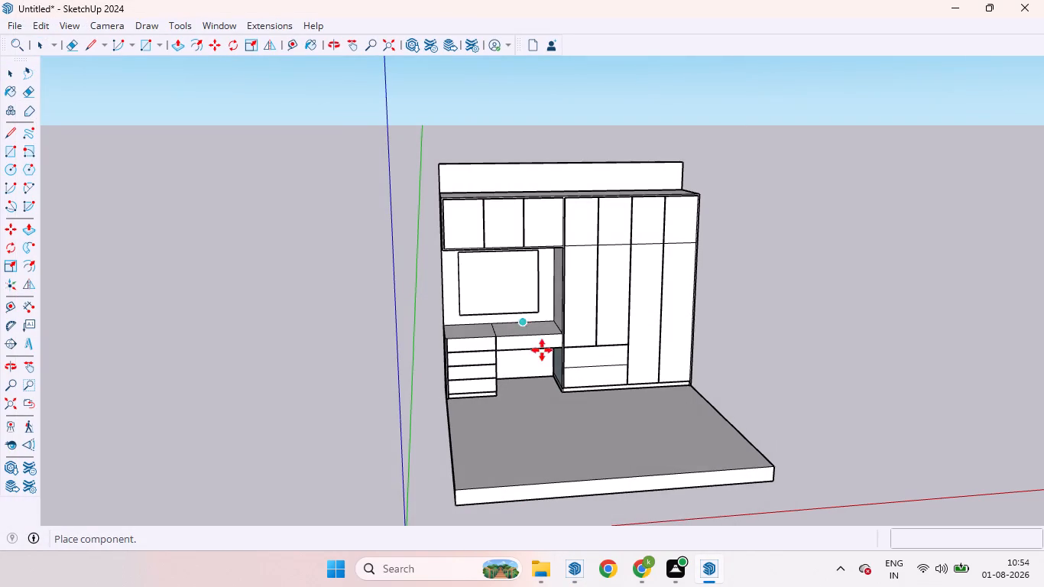
left_click(553, 443)
key("space")
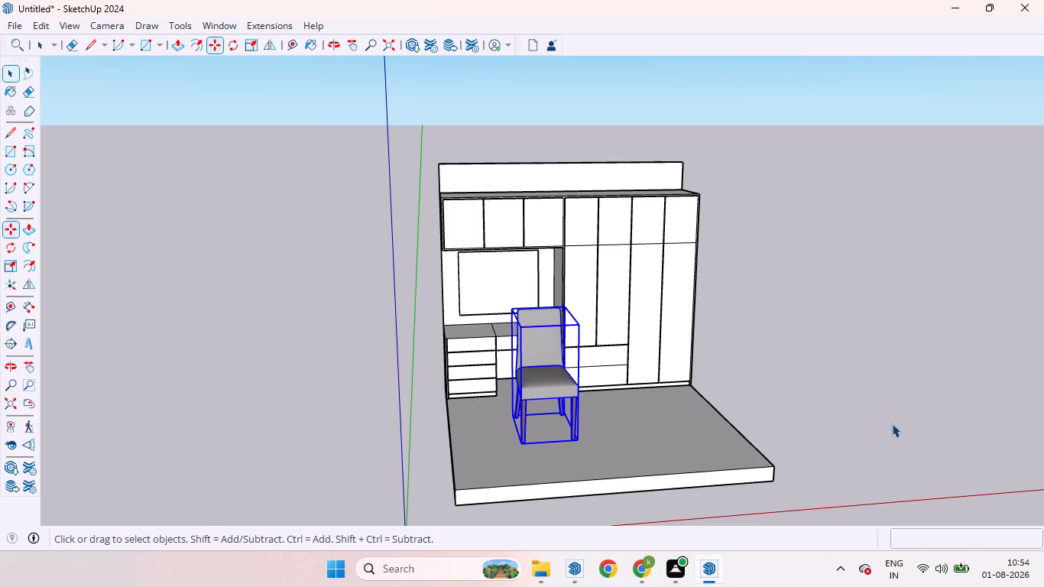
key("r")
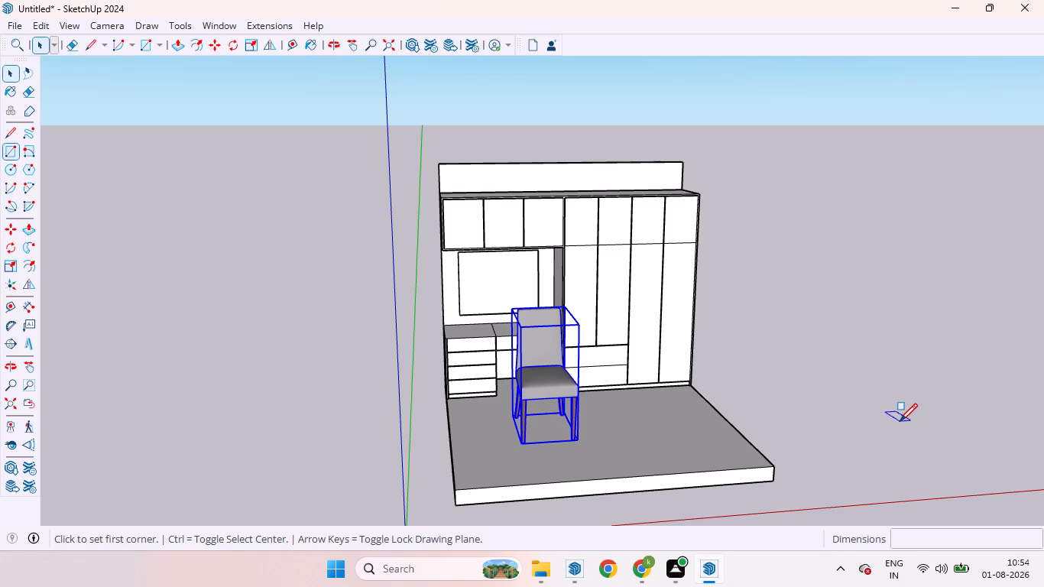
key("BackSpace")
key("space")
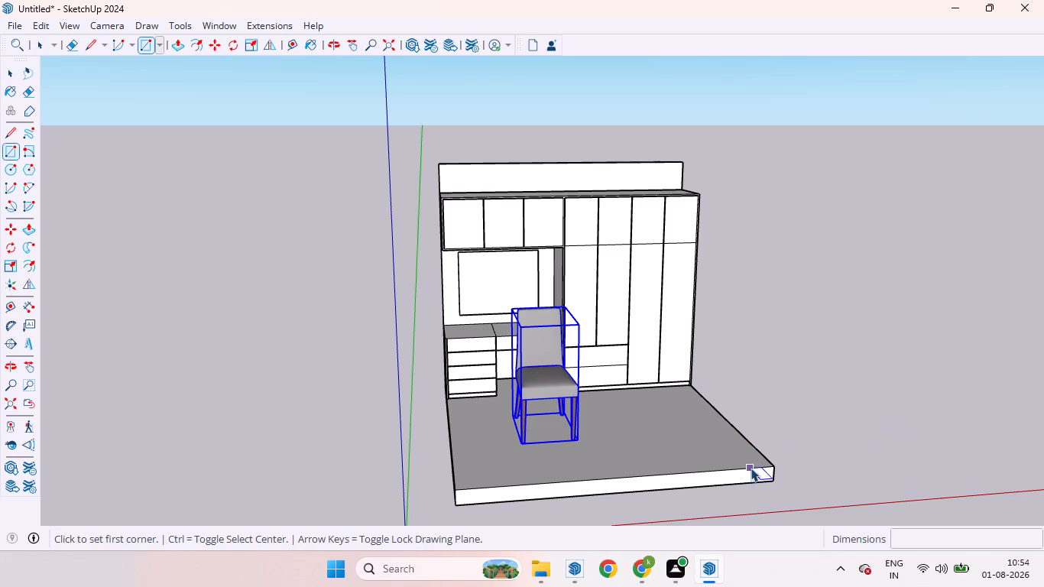
Rotate the chair 180° on the floor plane about its front bottom corner so it faces the desk.
key("q")
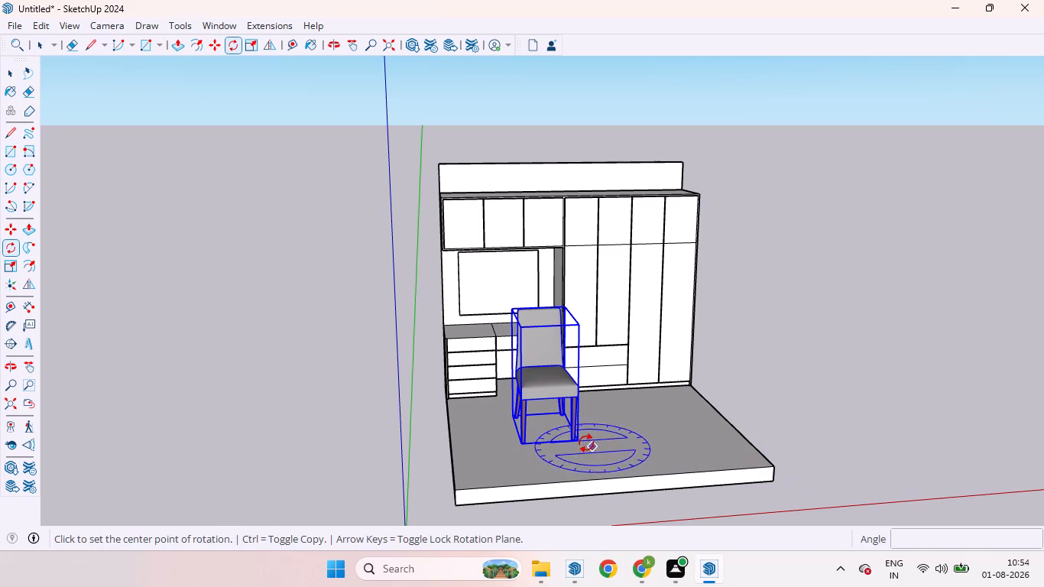
left_click(580, 440)
left_click(530, 440)
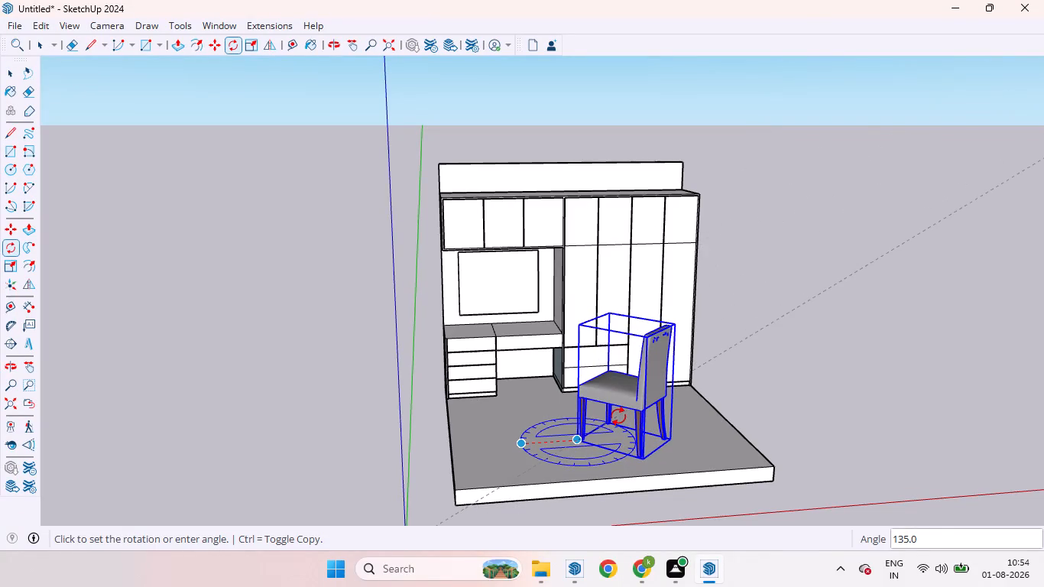
type("180")
key("Return")
key("space")
Open the chair component for editing and explode the nested component containing its backrest.
scroll(568, 348, "up", 3)
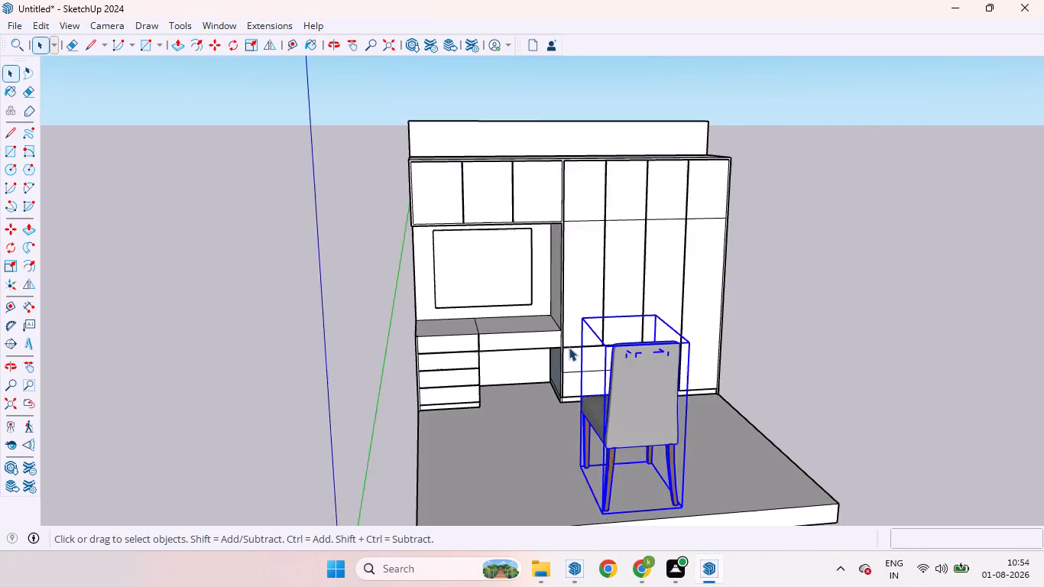
scroll(569, 347, "up", 1)
middle_click_drag(570, 399, 530, 333)
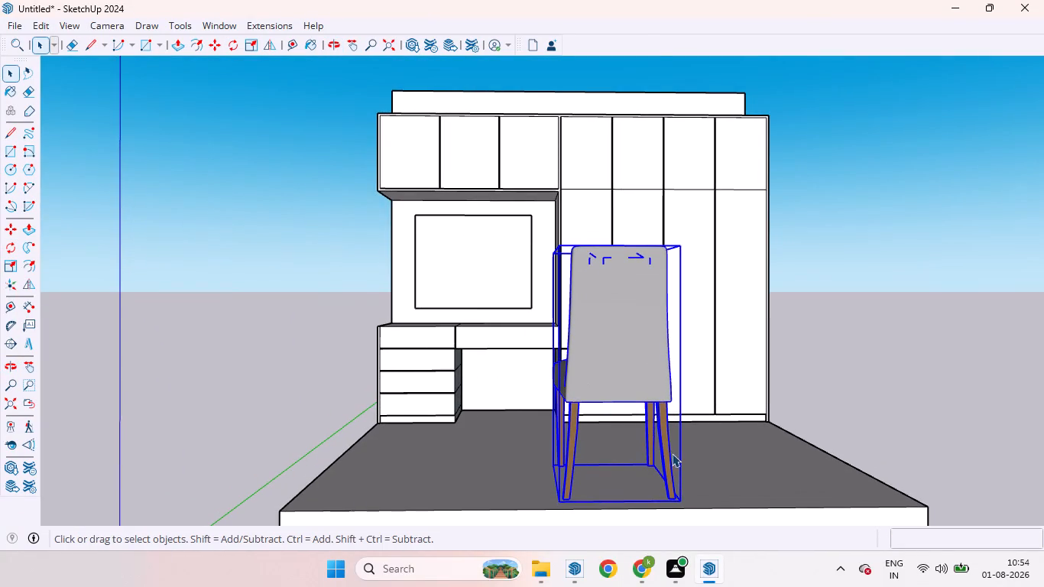
scroll(648, 268, "up", 3)
middle_click_drag(597, 263, 747, 317)
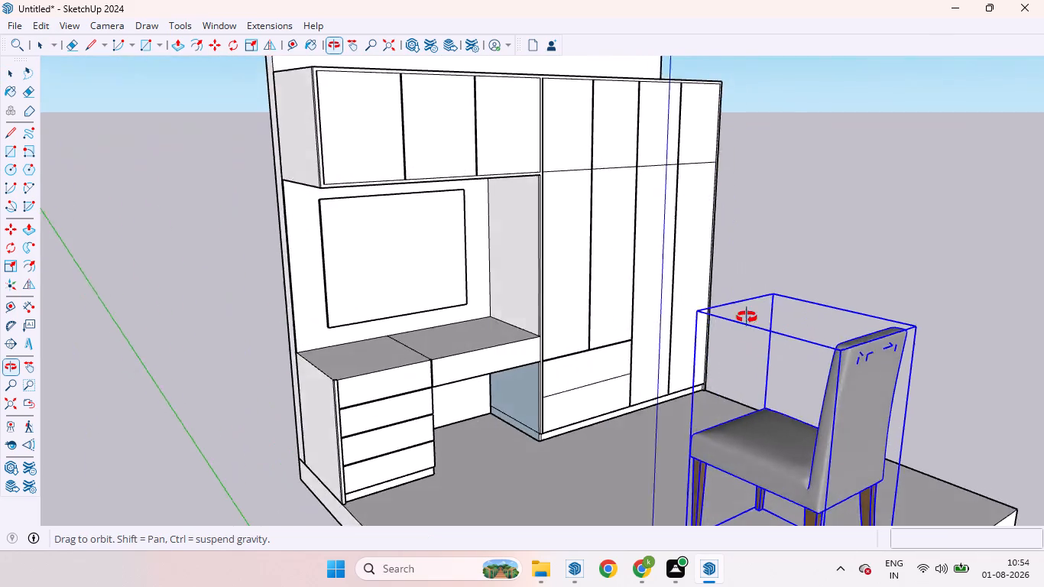
middle_click_drag(747, 317, 738, 312)
scroll(740, 309, "up", 1)
left_click(946, 358)
scroll(898, 356, "down", 5)
scroll(877, 339, "up", 2)
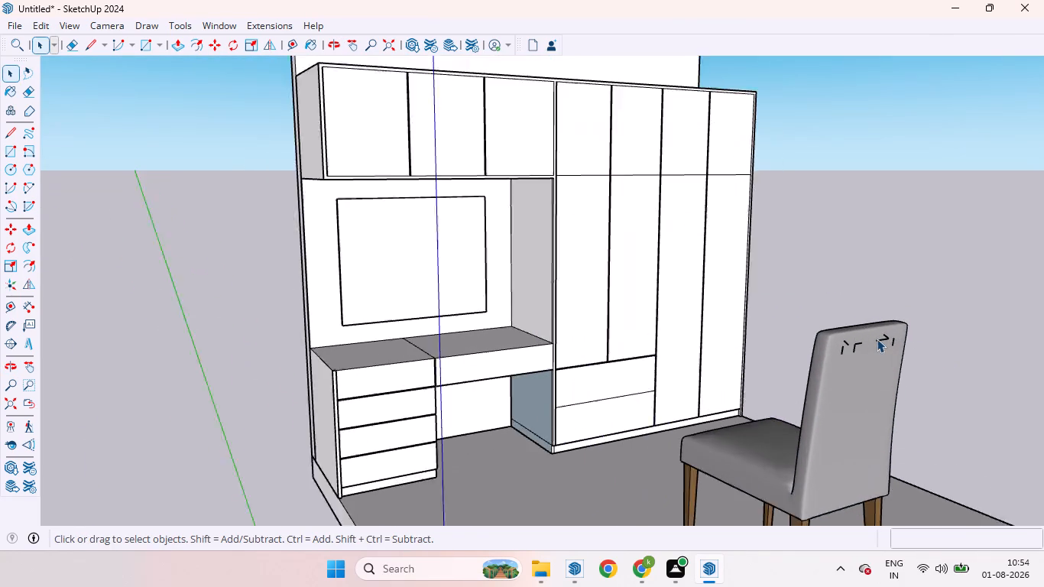
scroll(877, 339, "up", 4)
scroll(878, 339, "down", 1)
scroll(878, 339, "up", 3)
left_click(882, 339)
triple_click(882, 339)
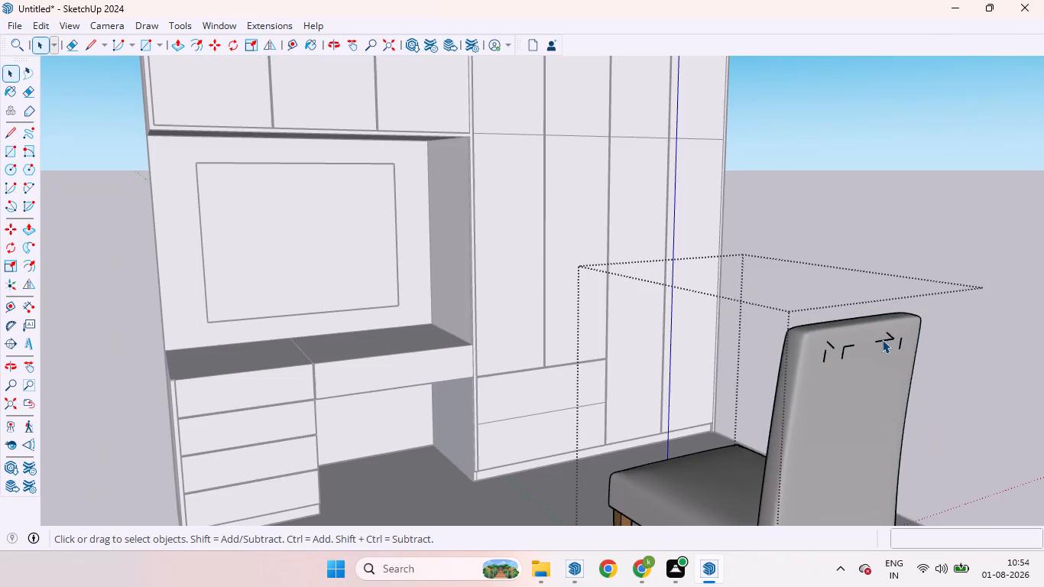
left_click(882, 339)
left_click(882, 339)
left_click(882, 339)
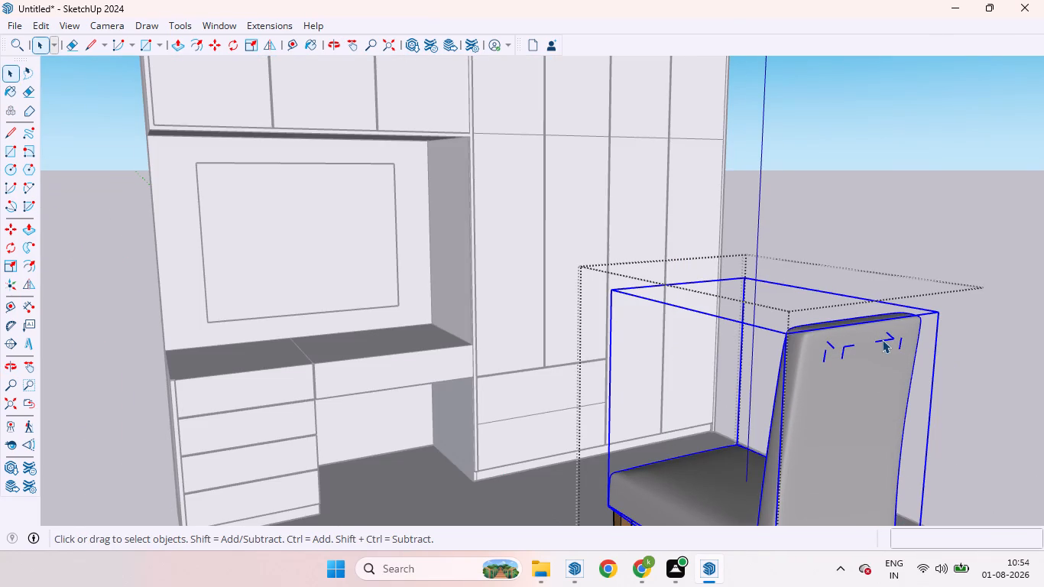
right_click(882, 339)
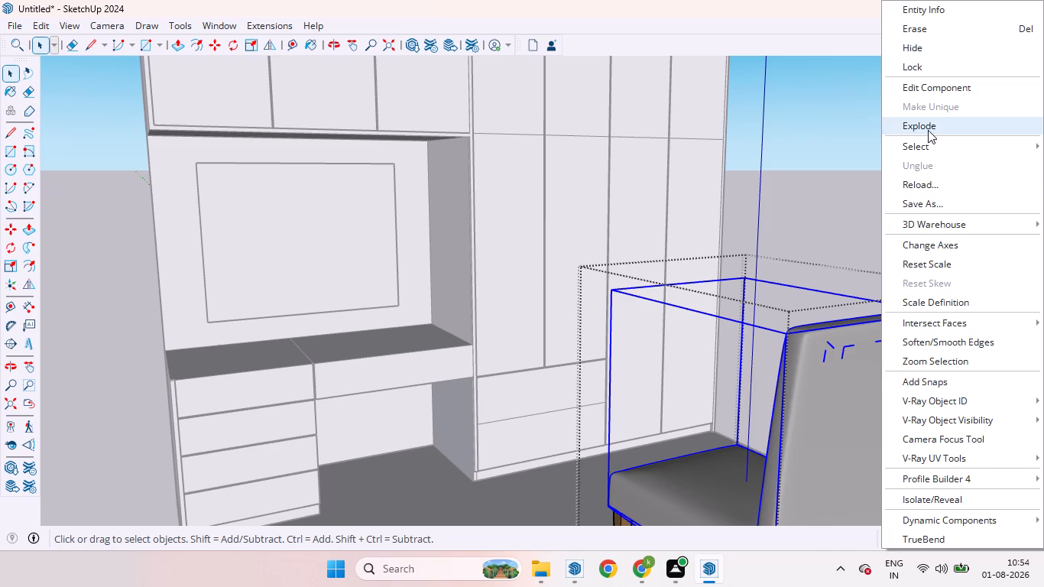
left_click(928, 130)
left_click(968, 375)
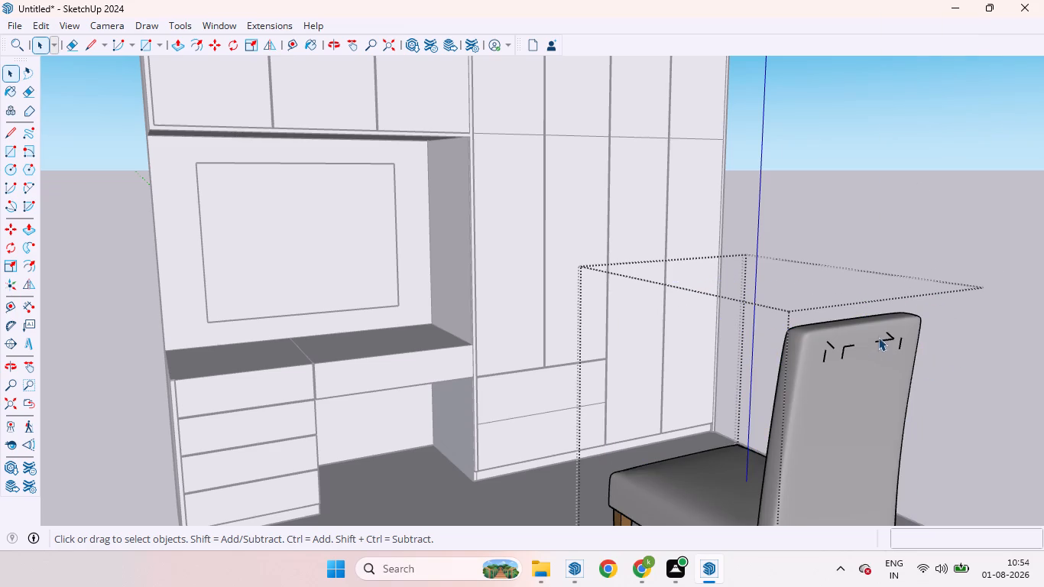
Delete all the short stray edges on the rear of the chair's backrest and leave the chair component.
left_click(887, 339)
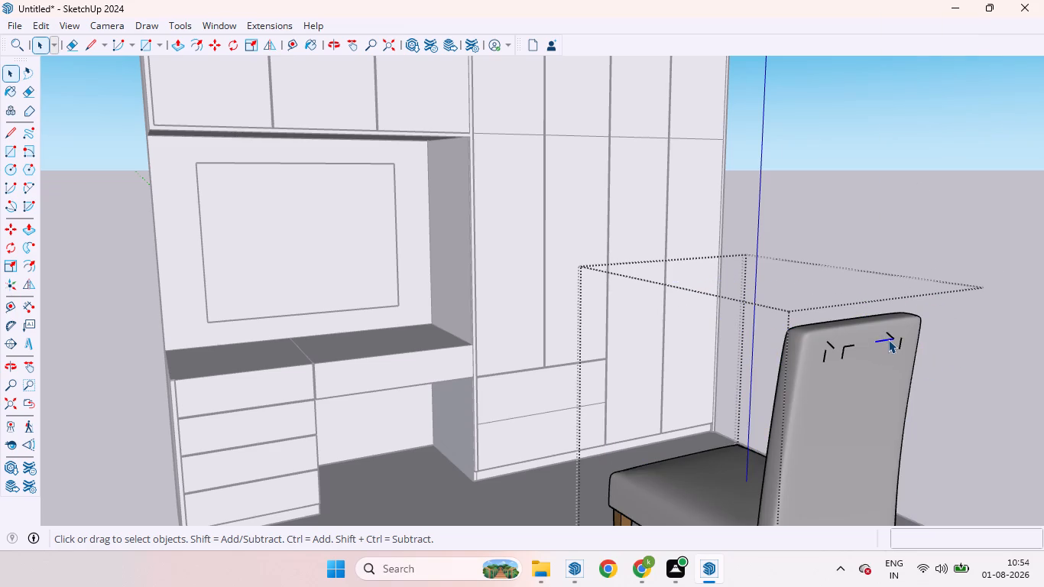
key("Delete")
left_click(891, 336)
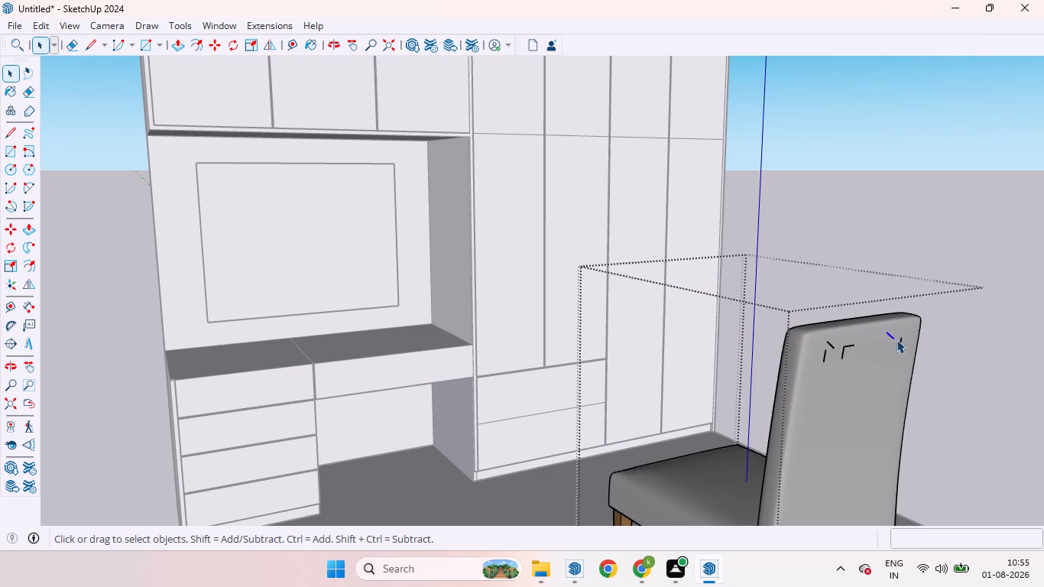
key("Delete")
left_click(899, 342)
key("Delete")
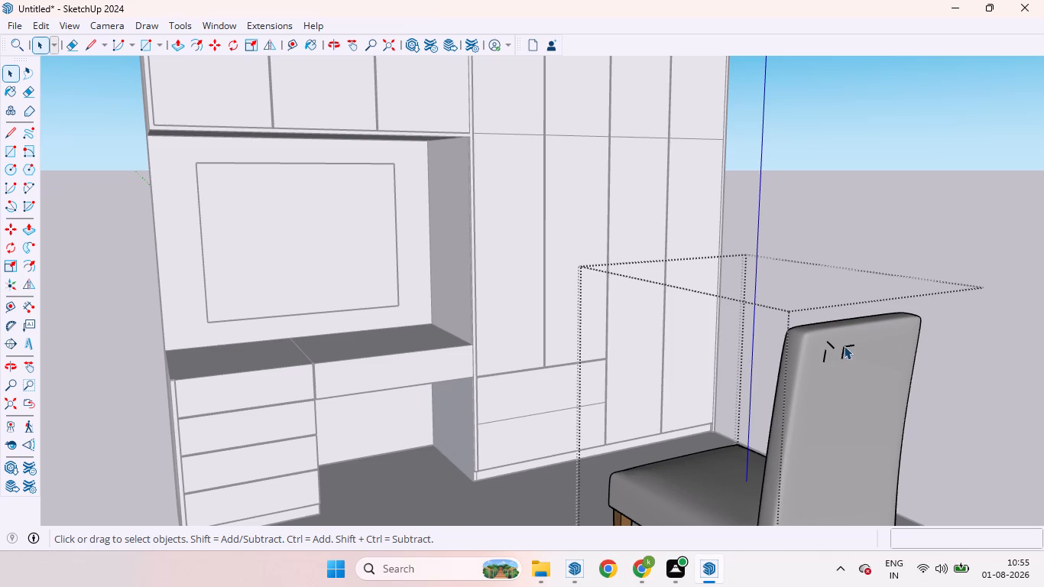
left_click(845, 345)
key("Delete")
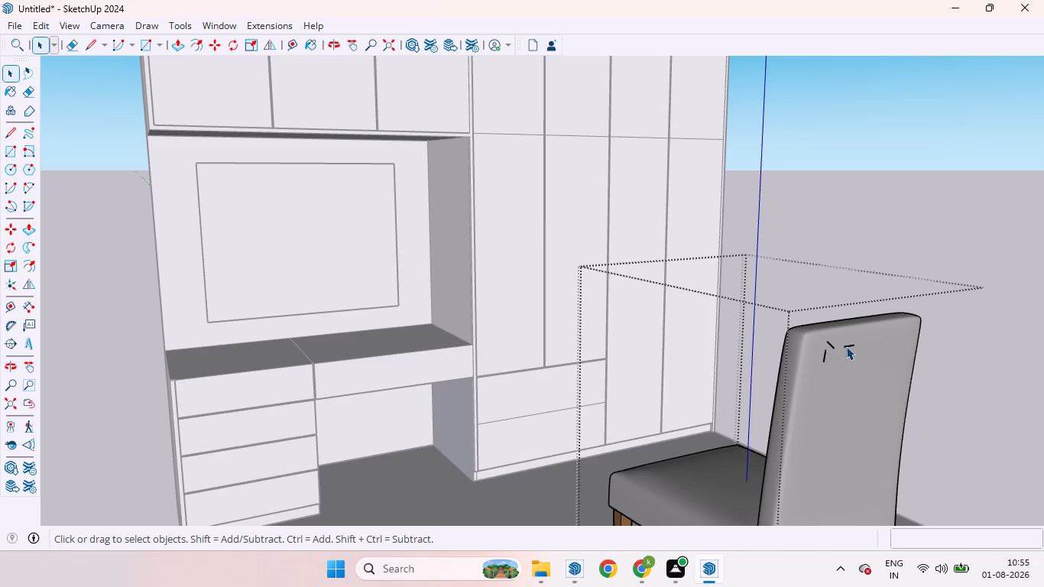
left_click(846, 346)
key("Delete")
left_click(831, 346)
key("Delete")
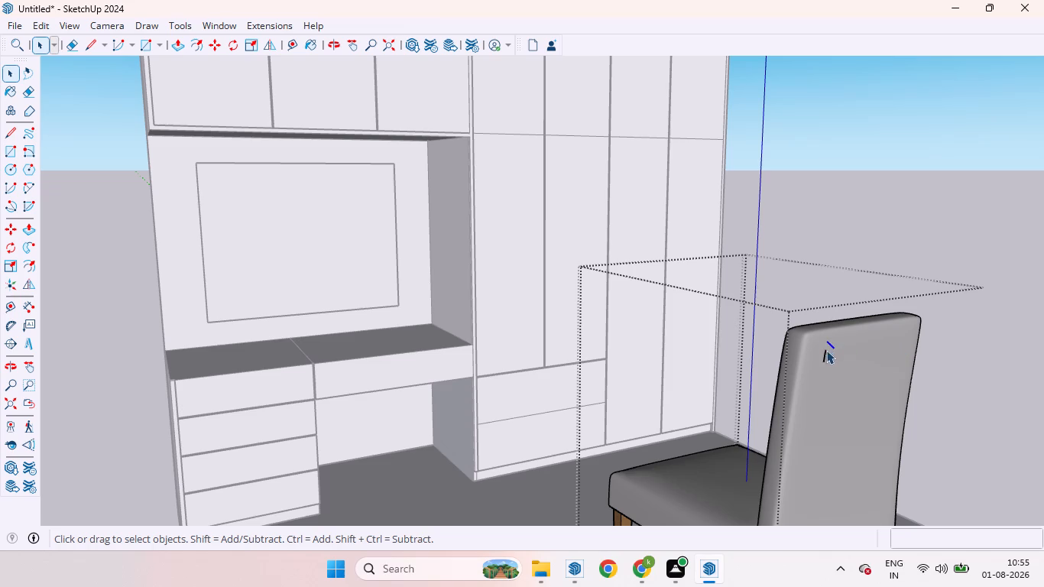
left_click(825, 358)
key("Delete")
scroll(927, 357, "down", 16)
scroll(945, 365, "up", 1)
middle_click_drag(942, 370, 805, 374)
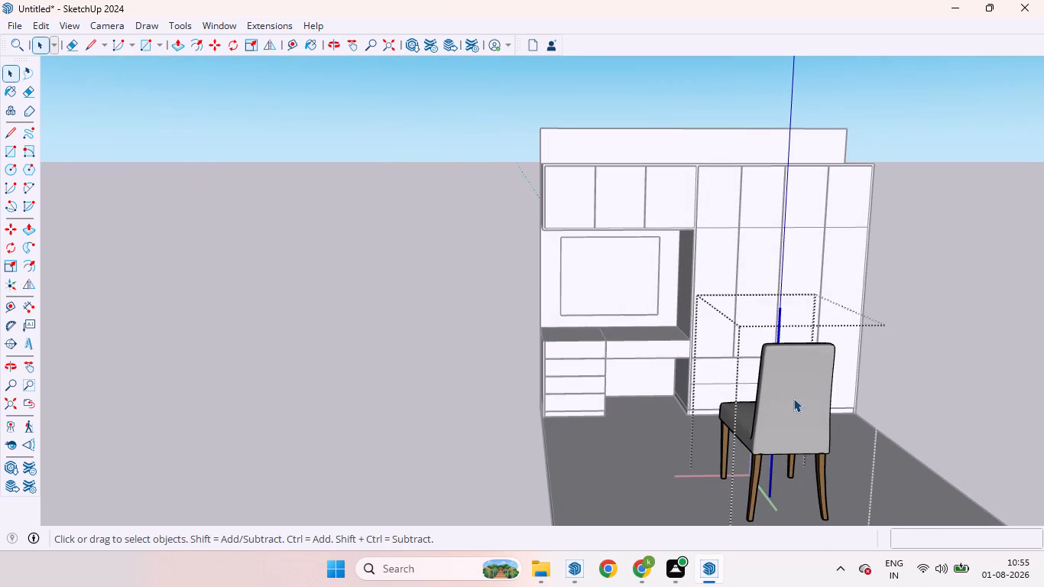
left_click(793, 398)
scroll(815, 354, "down", 4)
left_click(951, 342)
scroll(948, 318, "down", 5)
middle_click_drag(912, 341, 624, 401)
scroll(720, 366, "down", 5)
scroll(861, 332, "down", 1)
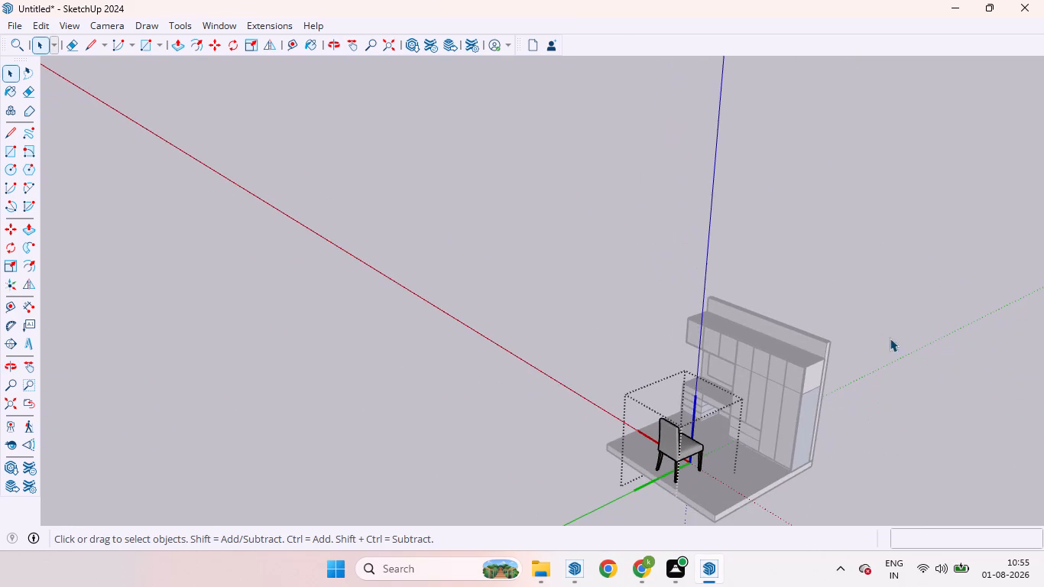
double_click(924, 412)
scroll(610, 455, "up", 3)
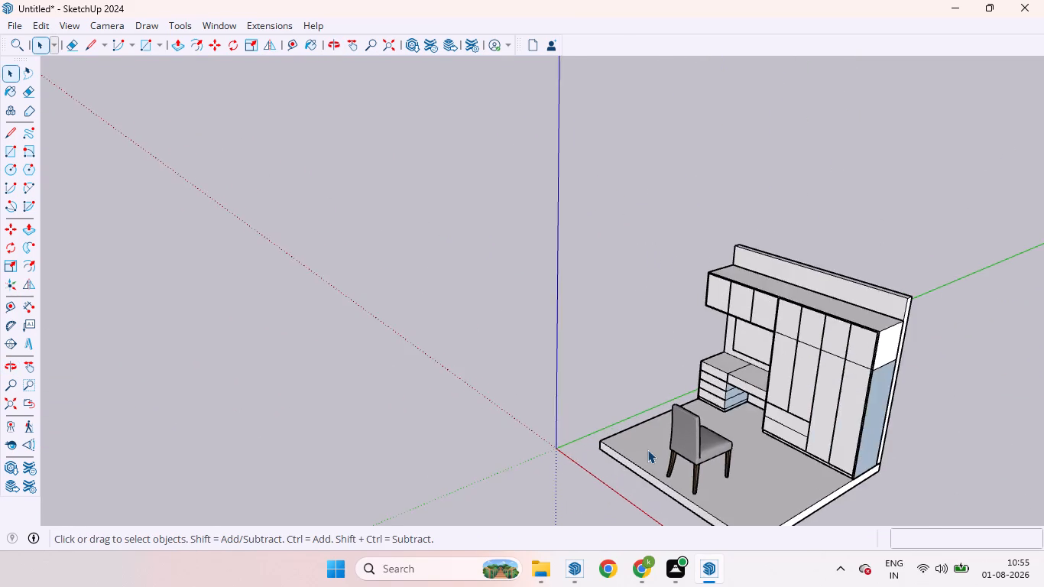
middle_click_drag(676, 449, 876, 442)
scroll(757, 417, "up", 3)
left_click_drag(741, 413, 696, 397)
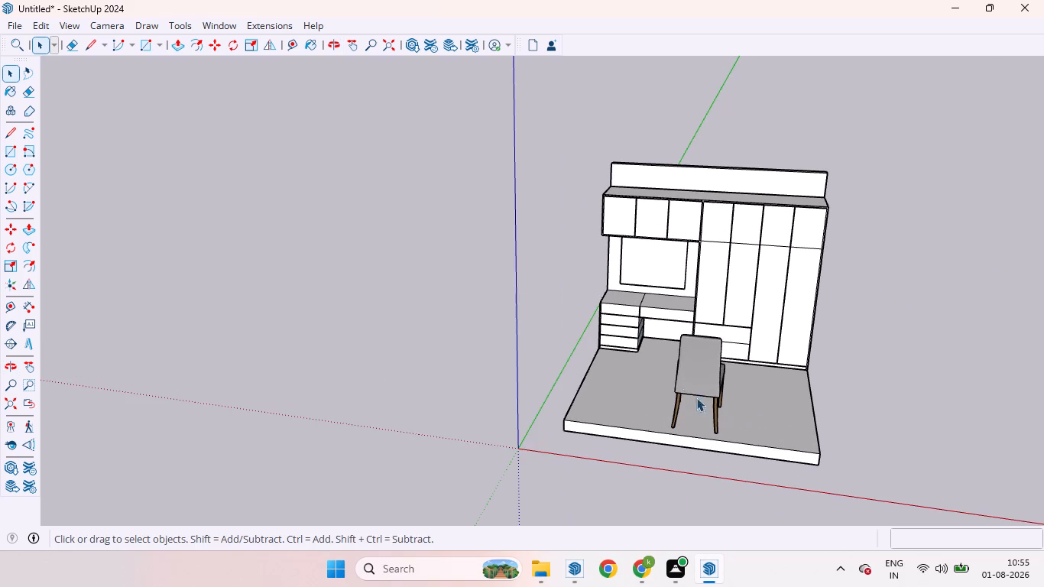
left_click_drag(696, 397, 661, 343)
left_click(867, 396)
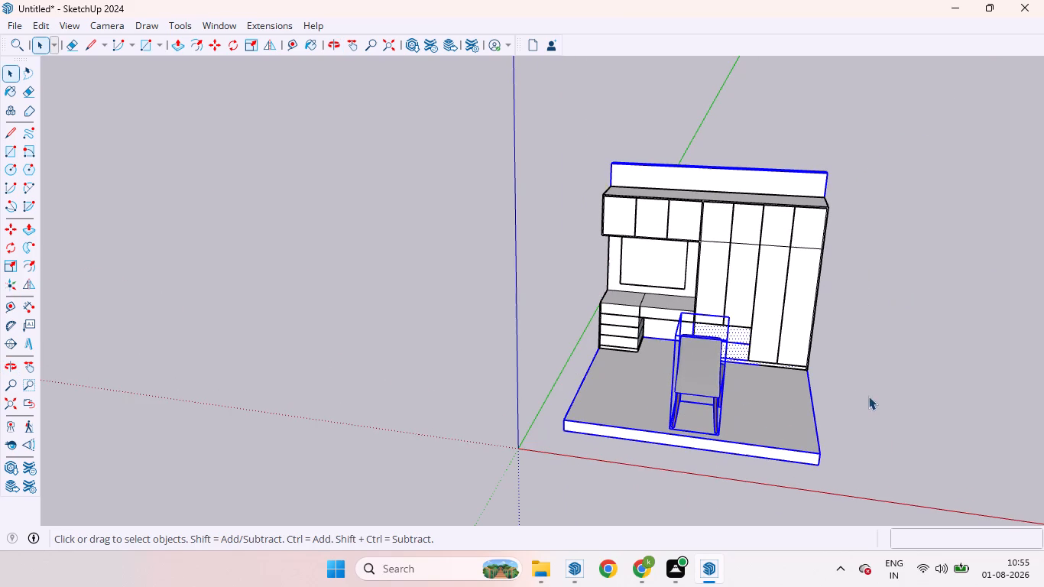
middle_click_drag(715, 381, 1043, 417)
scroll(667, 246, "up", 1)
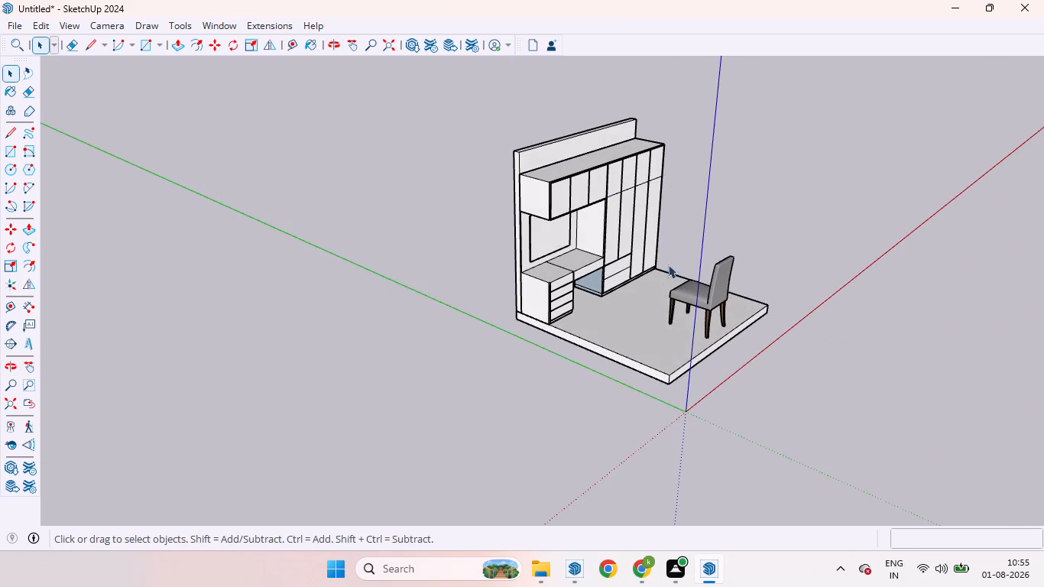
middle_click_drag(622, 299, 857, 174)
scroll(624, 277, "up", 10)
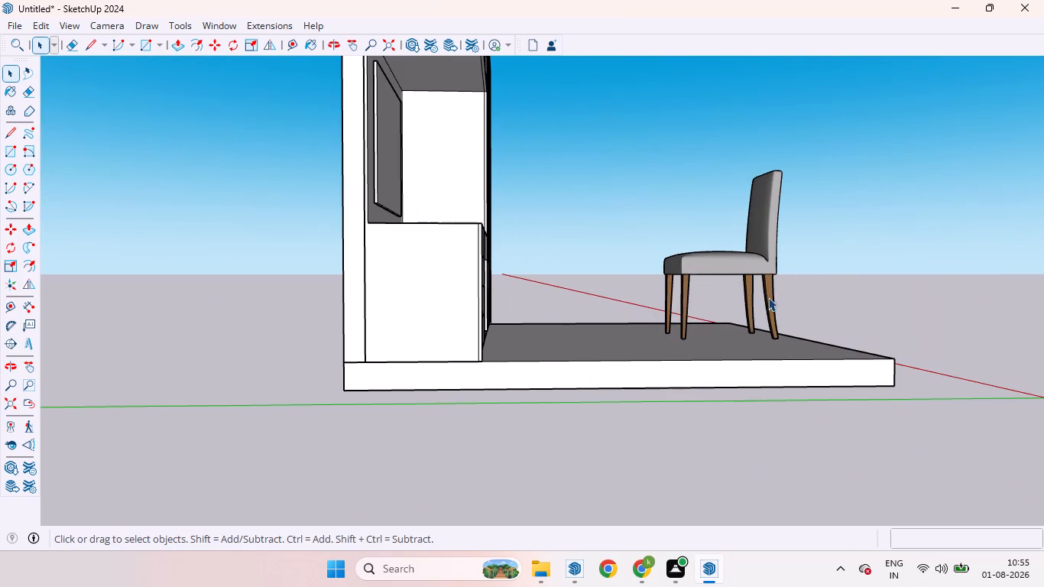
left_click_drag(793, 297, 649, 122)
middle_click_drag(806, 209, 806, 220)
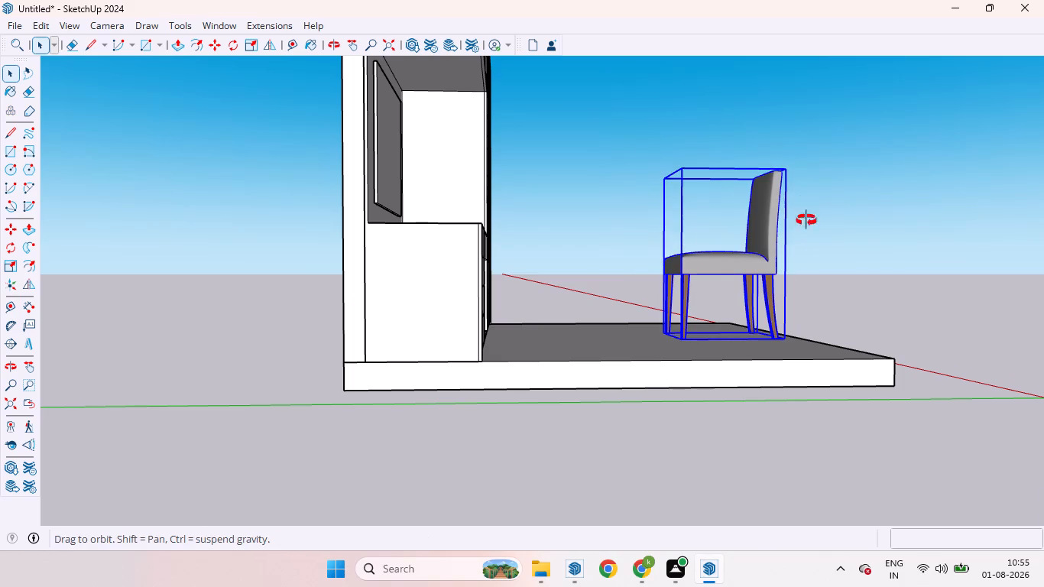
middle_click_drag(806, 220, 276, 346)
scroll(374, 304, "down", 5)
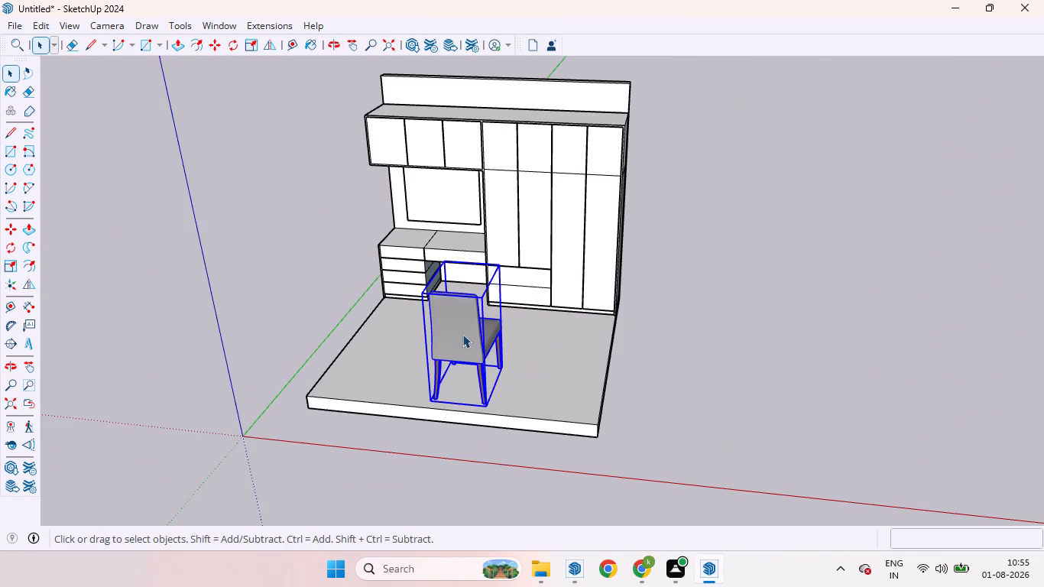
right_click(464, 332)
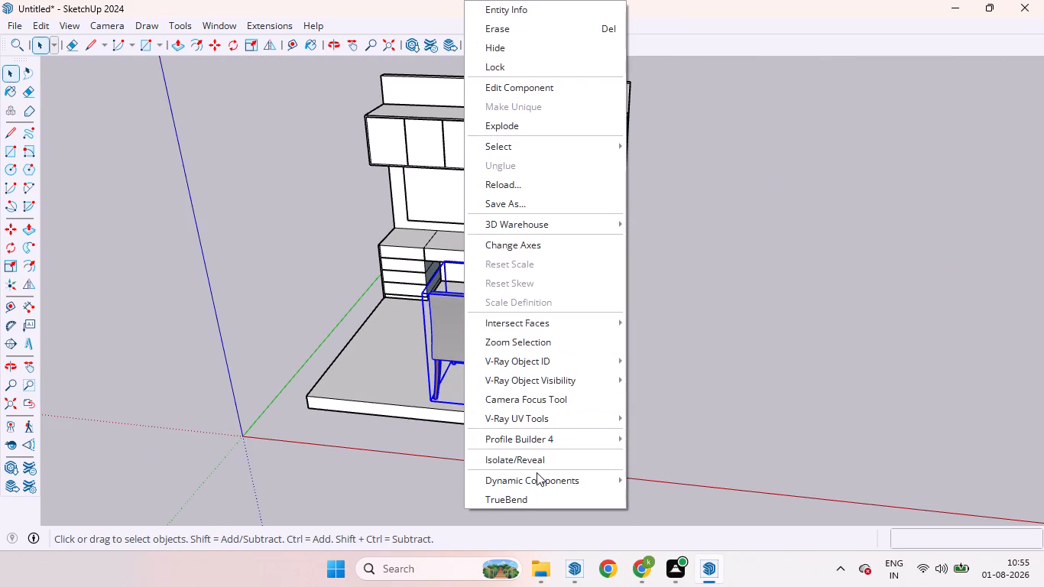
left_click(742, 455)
Move the chair about 6' 5 1/2" from its rear leg's base to the floor at the desk's knee space, keeping it on the floor.
left_click(449, 332)
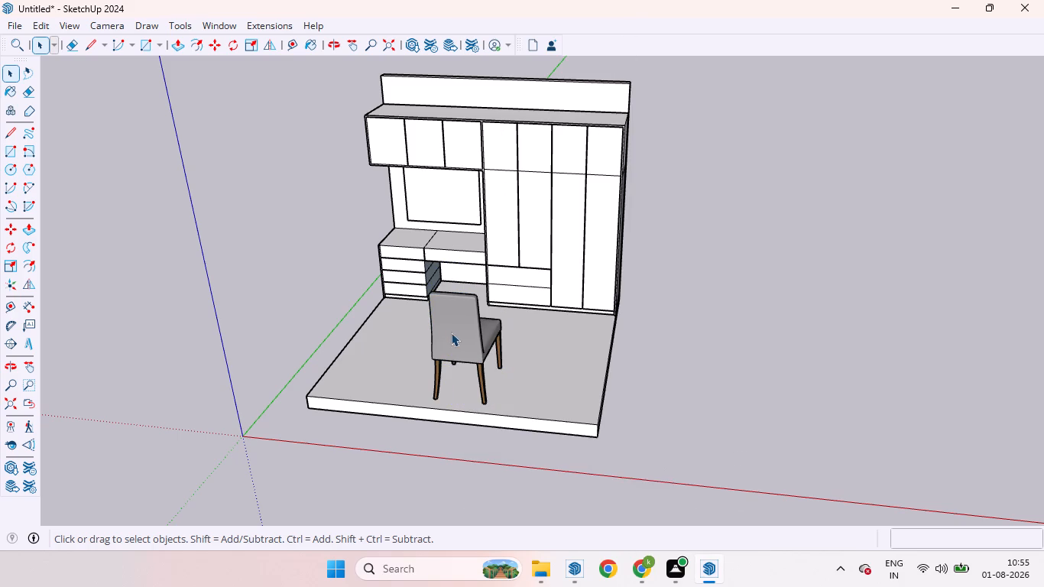
middle_click_drag(475, 355, 686, 381)
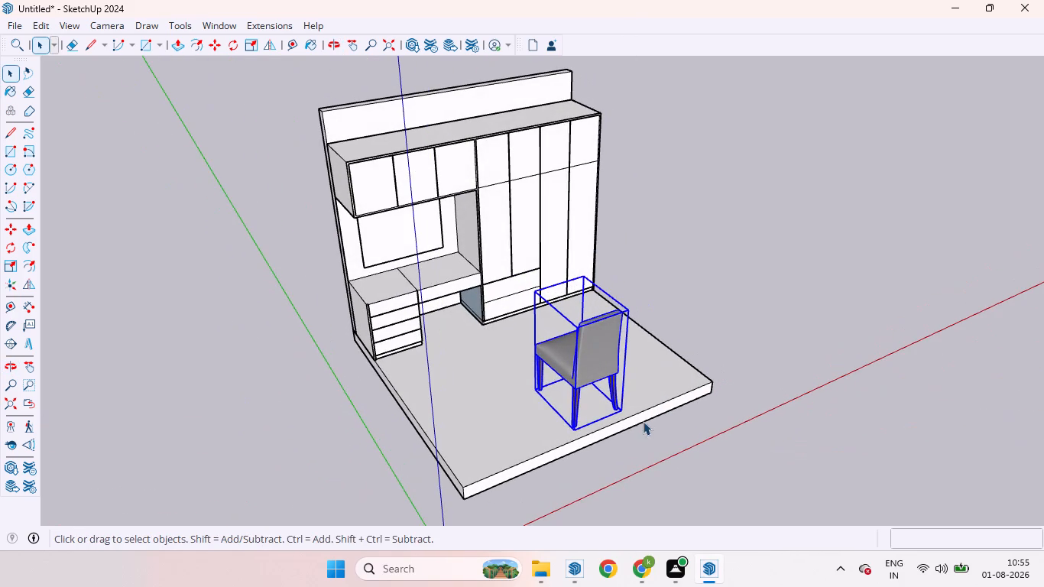
key("m")
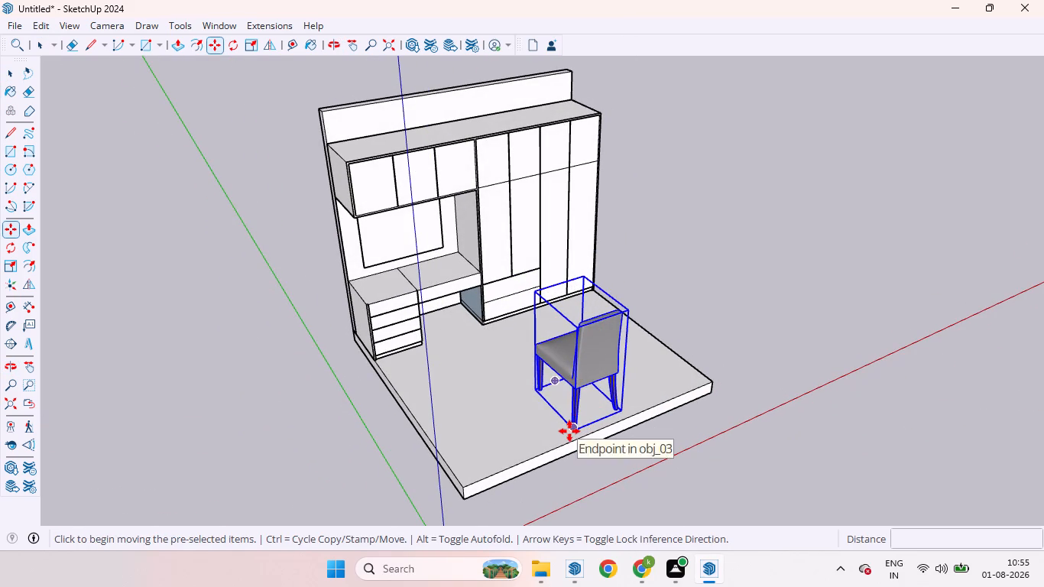
left_click(570, 431)
scroll(441, 354, "up", 12)
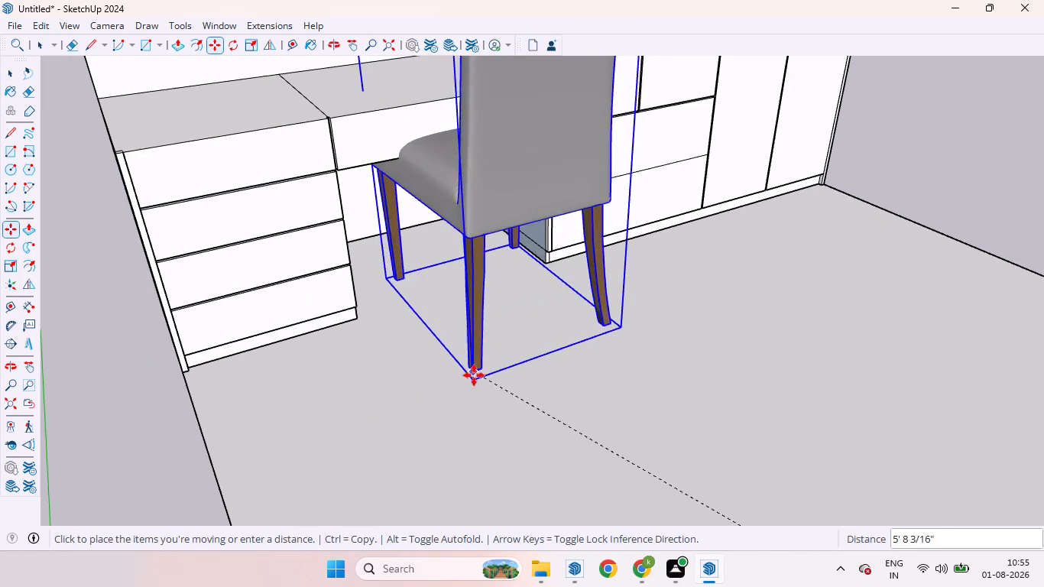
middle_click_drag(485, 411, 591, 301)
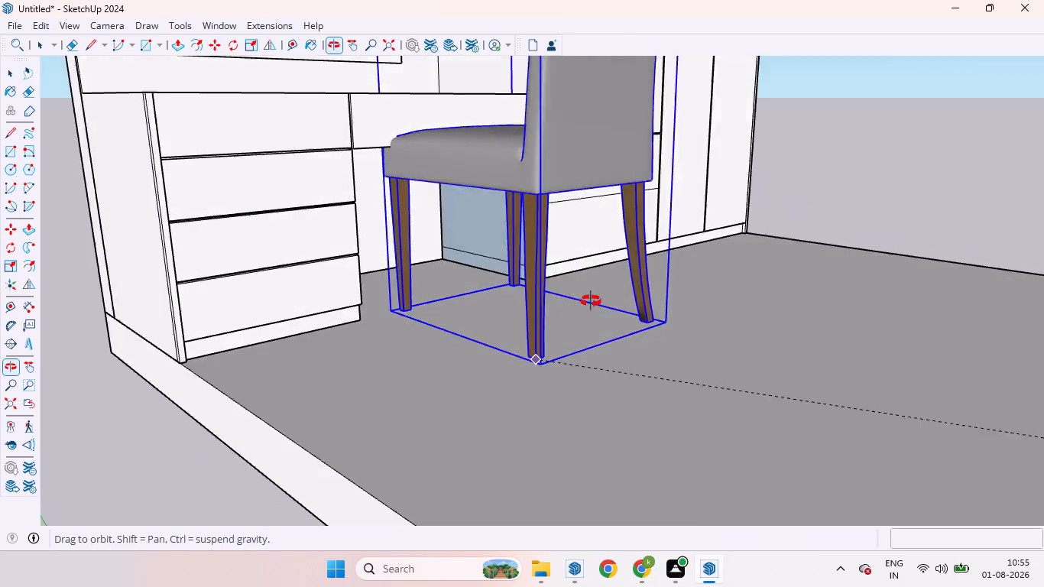
middle_click_drag(591, 301, 602, 297)
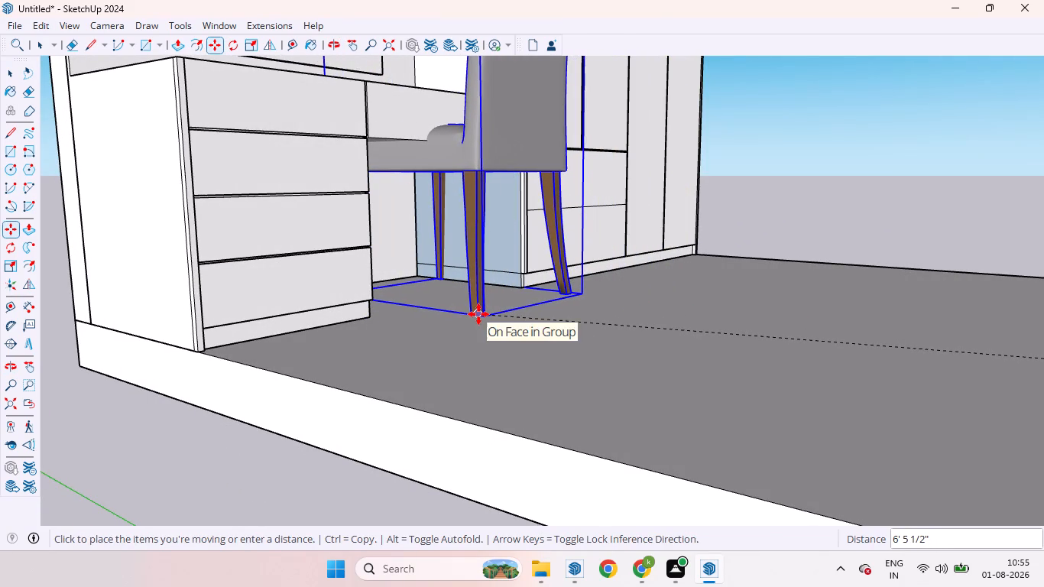
left_click(478, 315)
key("space")
scroll(815, 171, "down", 6)
left_click(861, 124)
scroll(832, 156, "down", 5)
middle_click_drag(818, 125, 721, 236)
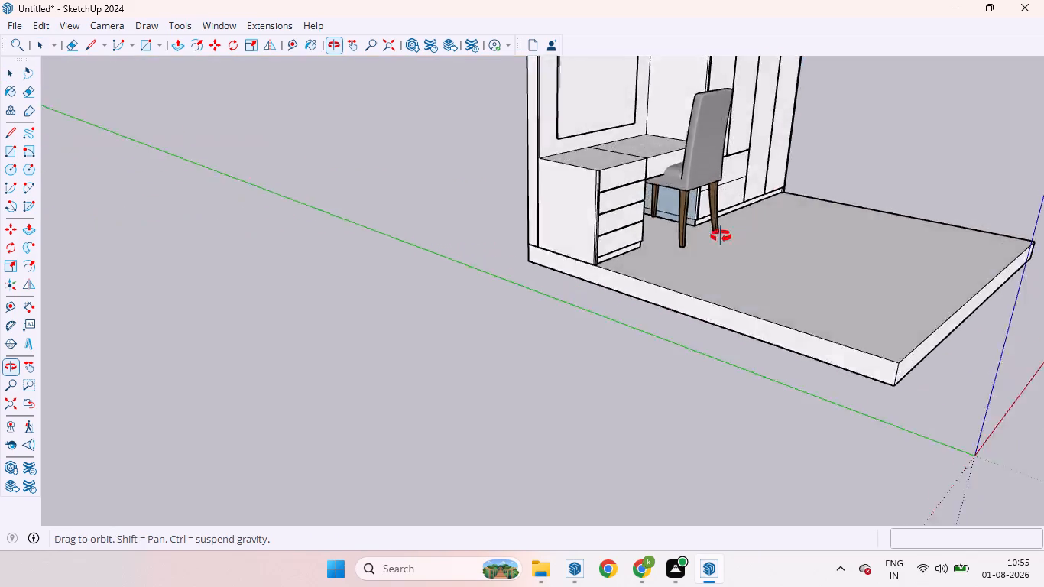
Scale the chair uniformly to about 0.60 about its opposite bottom corner so it suits the desk's height.
middle_click_drag(721, 236, 508, 159)
scroll(631, 150, "up", 4)
left_click(646, 145)
scroll(598, 185, "down", 2)
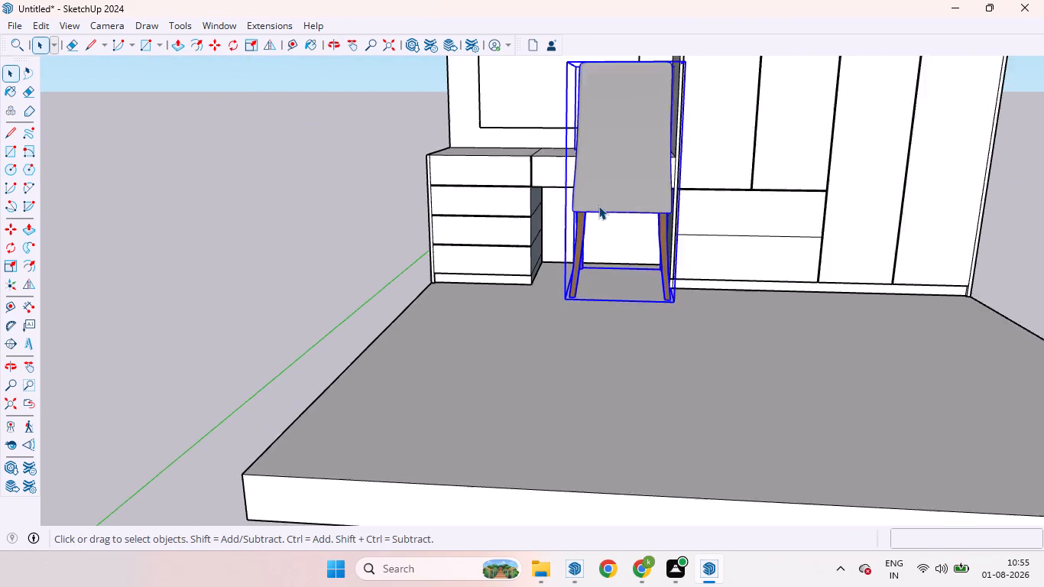
scroll(598, 206, "down", 8)
key("s")
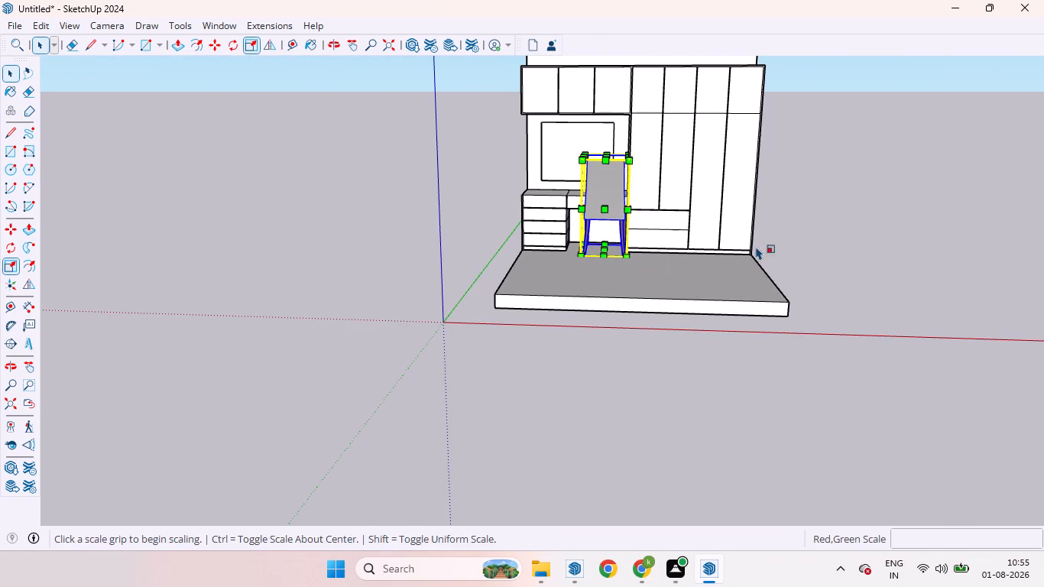
scroll(622, 140, "up", 7)
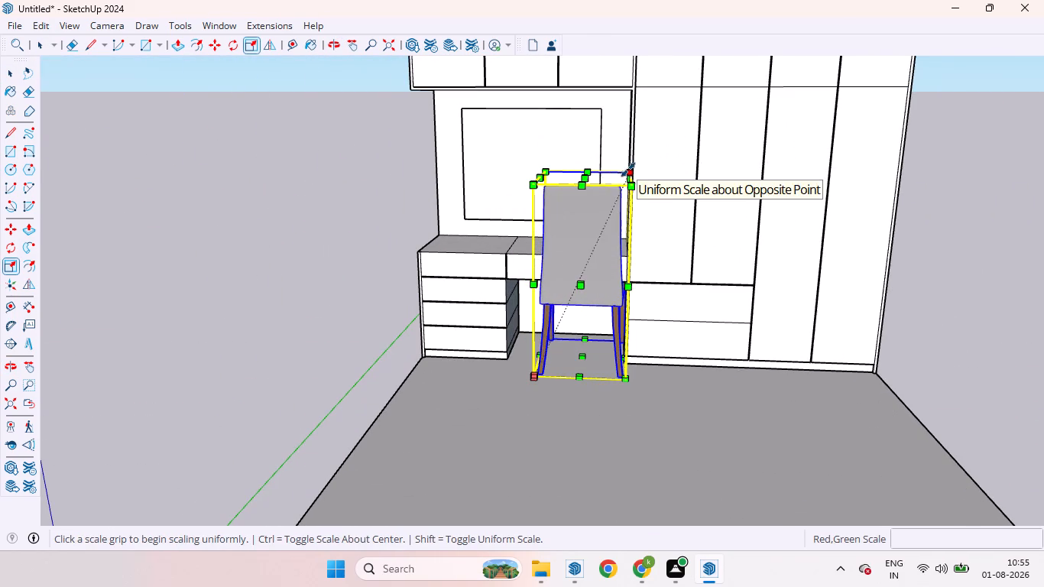
left_click_drag(631, 170, 590, 264)
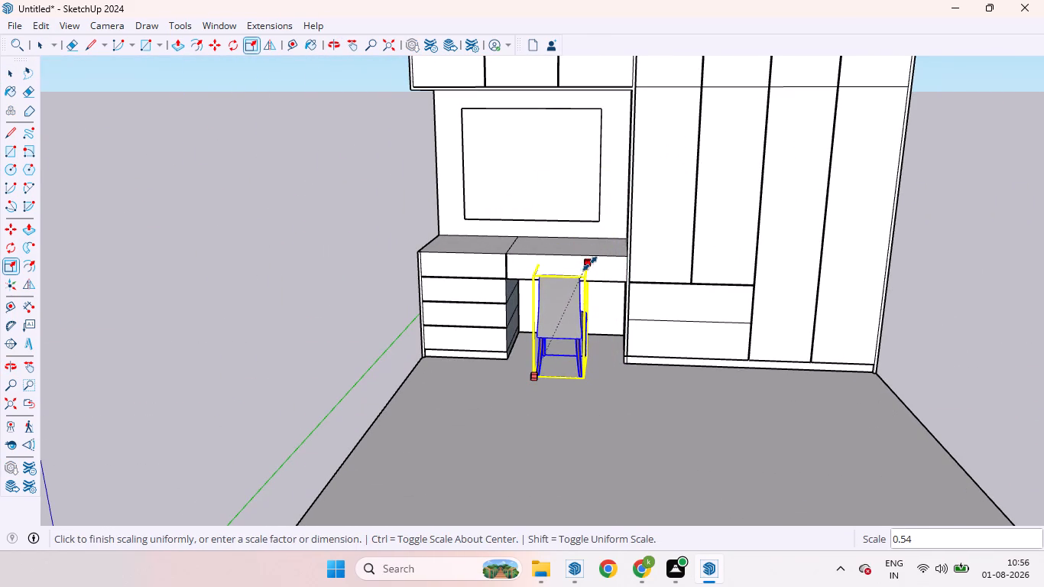
left_click_drag(590, 264, 601, 256)
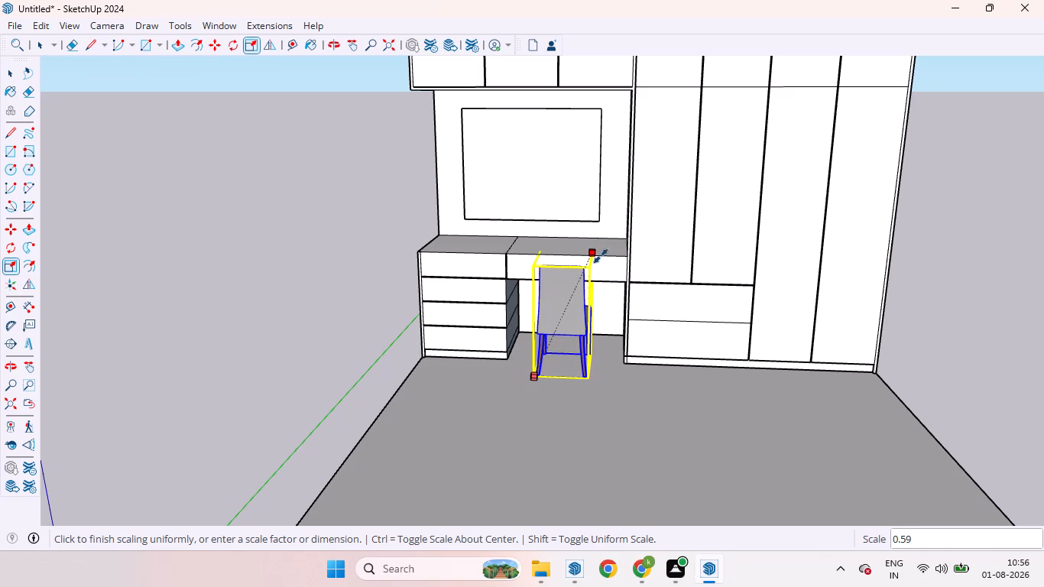
left_click_drag(601, 256, 601, 255)
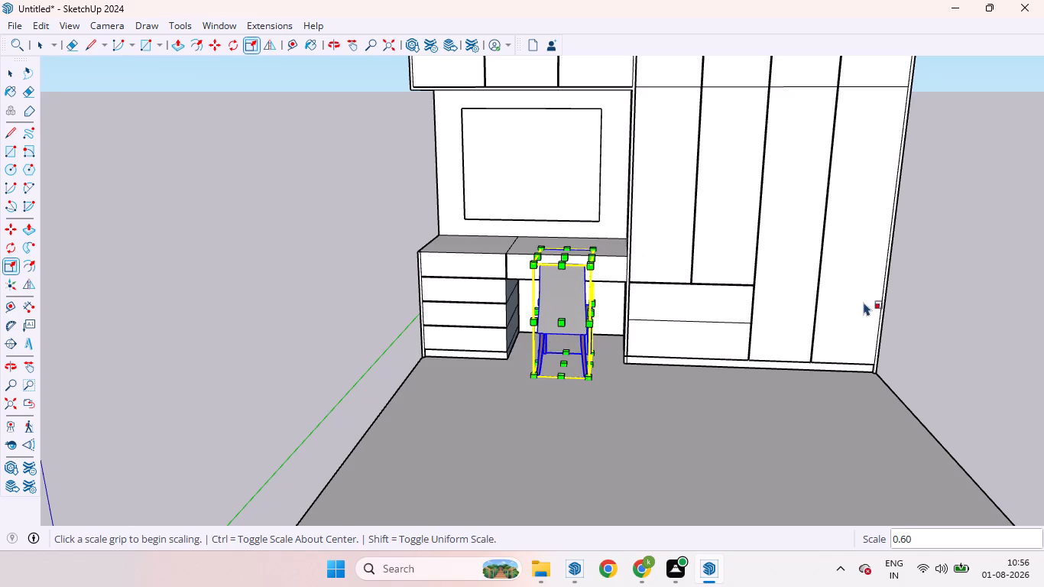
key("space")
left_click(960, 311)
Move the chair a short distance along the floor from its rear leg's base so it sits centred in the desk's knee space.
scroll(563, 308, "up", 5)
middle_click_drag(548, 303, 847, 297)
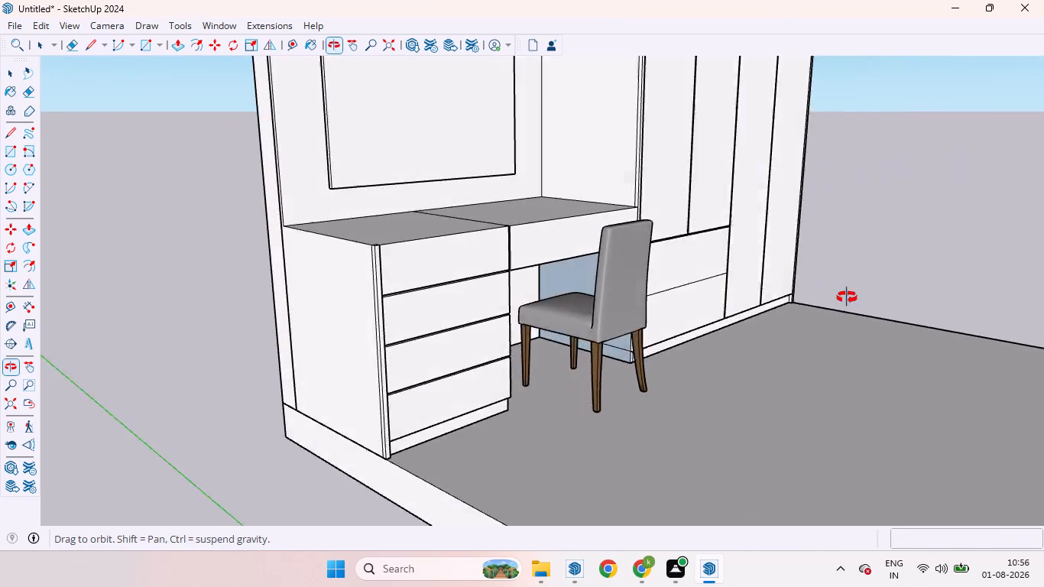
middle_click_drag(847, 297, 892, 303)
scroll(695, 307, "up", 4)
scroll(620, 325, "down", 5)
scroll(658, 335, "up", 1)
middle_click_drag(620, 346, 437, 339)
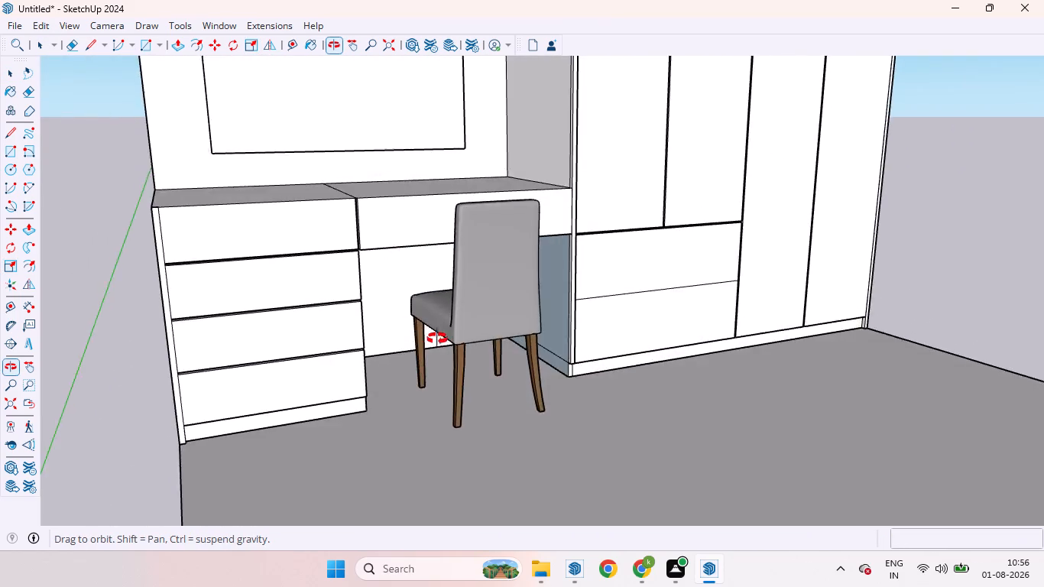
middle_click_drag(437, 339, 314, 314)
scroll(452, 287, "up", 1)
scroll(473, 284, "down", 3)
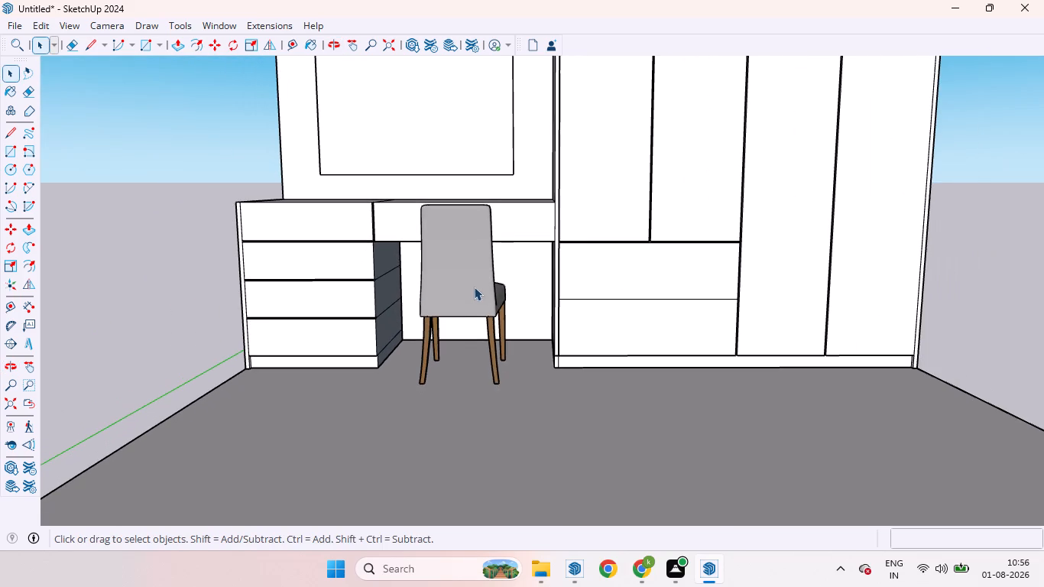
left_click(475, 287)
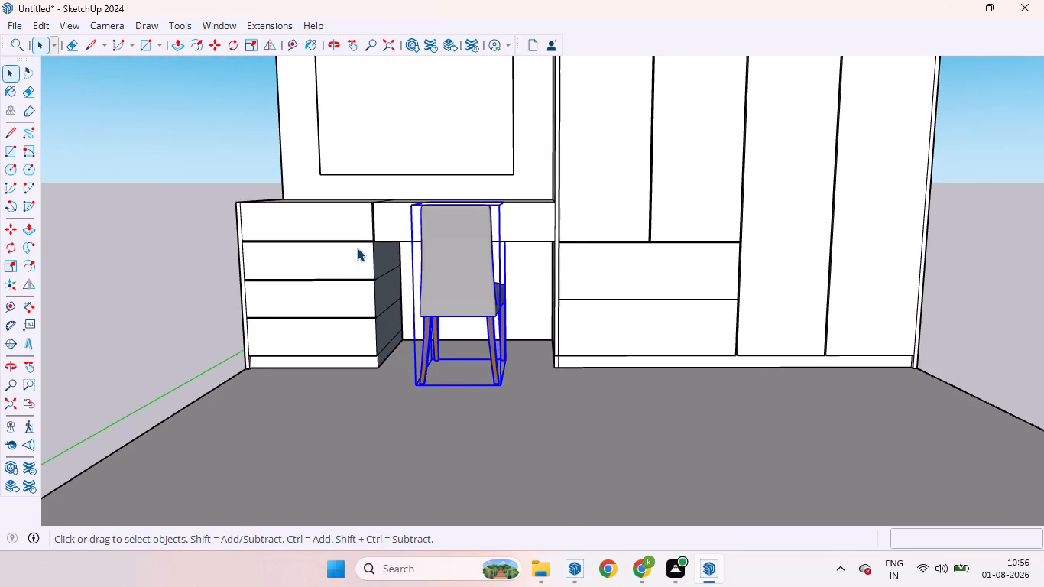
middle_click_drag(378, 247, 779, 270)
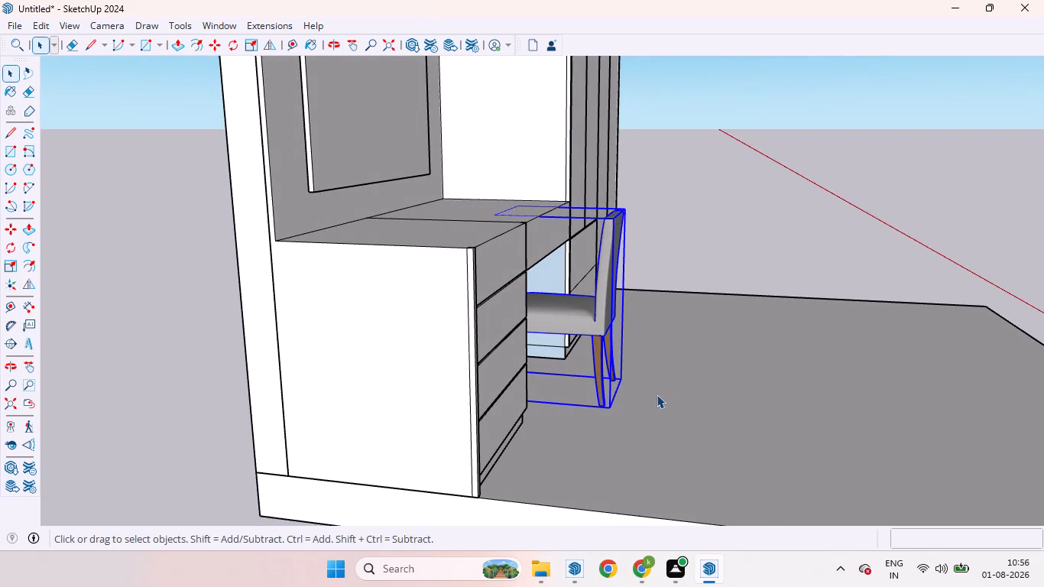
key("m")
left_click_drag(608, 410, 608, 410)
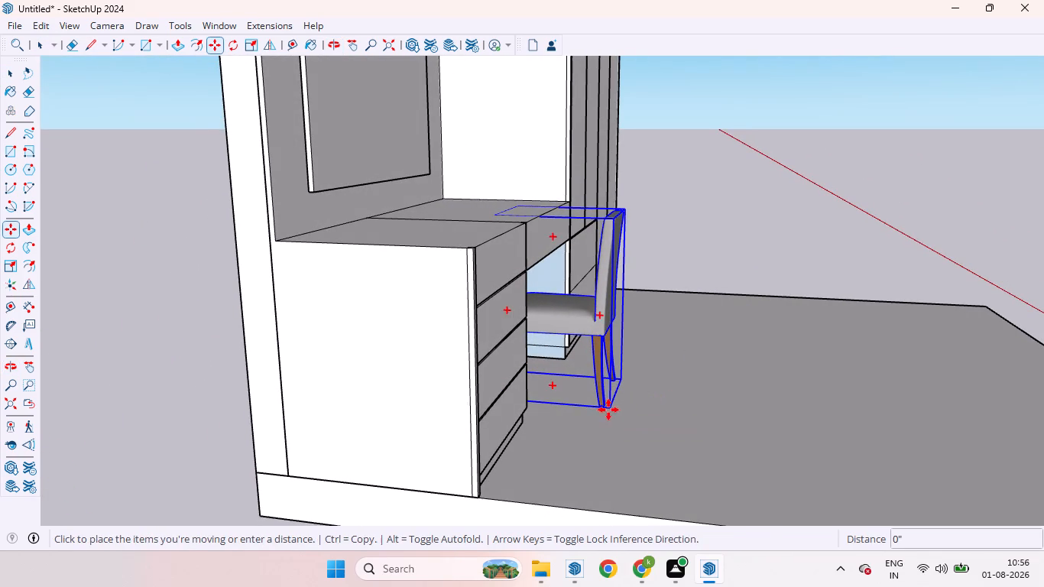
left_click_drag(608, 410, 581, 399)
key("space")
left_click(812, 237)
Examine the chair's size and placement against the desk and the wardrobe from the front.
scroll(809, 221, "down", 6)
middle_click_drag(780, 229, 363, 251)
scroll(867, 337, "down", 3)
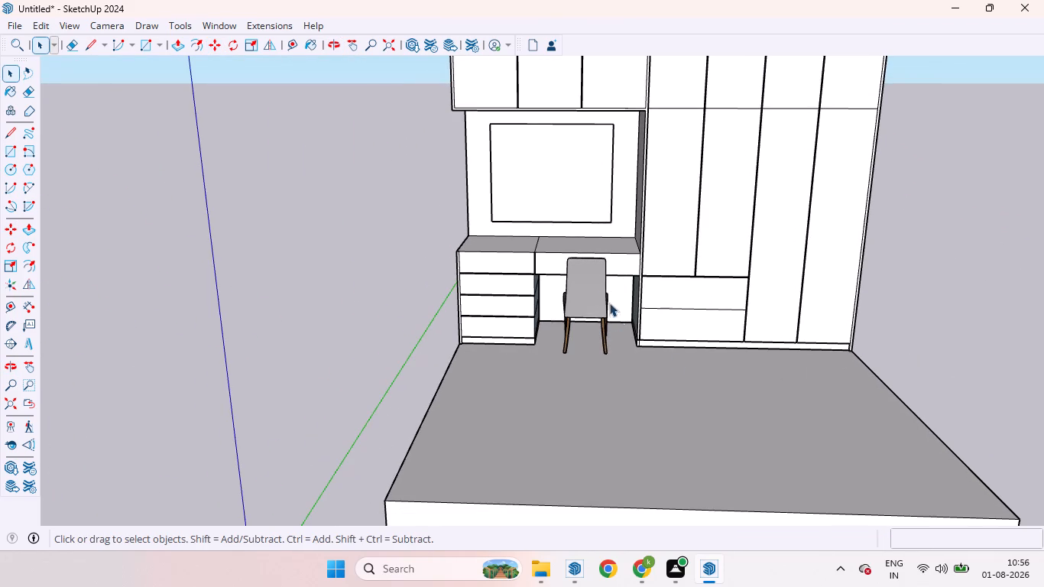
scroll(588, 283, "up", 3)
middle_click_drag(574, 337, 592, 349)
scroll(608, 351, "down", 3)
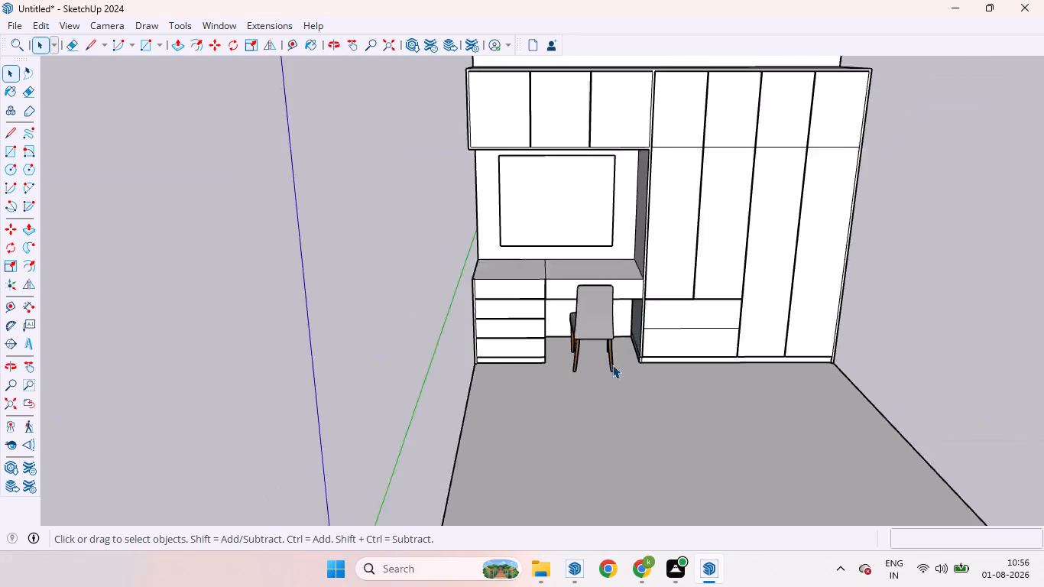
scroll(612, 365, "down", 8)
scroll(595, 366, "up", 1)
middle_click_drag(598, 365, 581, 297)
scroll(585, 301, "up", 2)
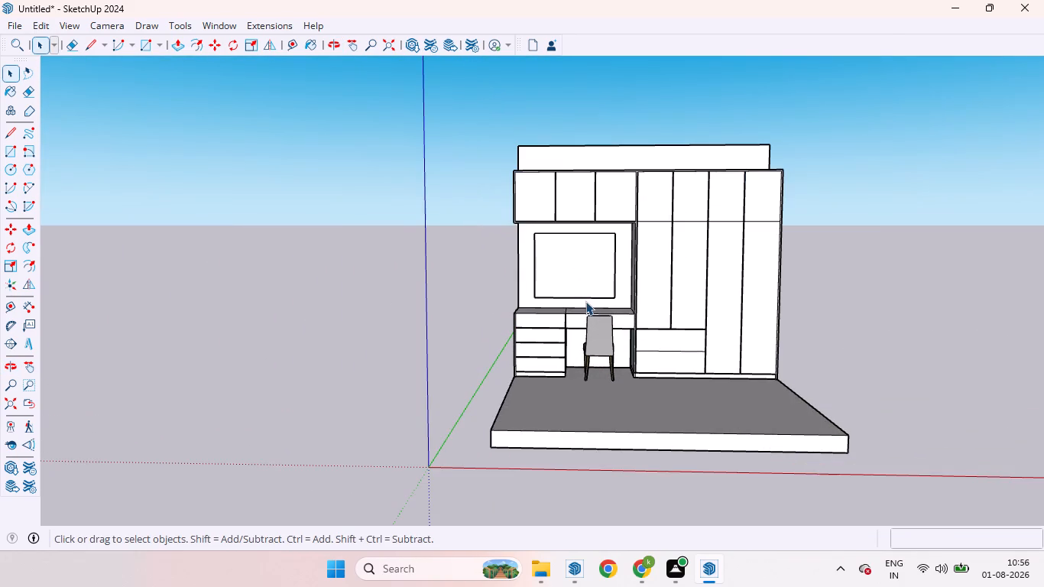
scroll(599, 322, "up", 4)
scroll(604, 349, "down", 3)
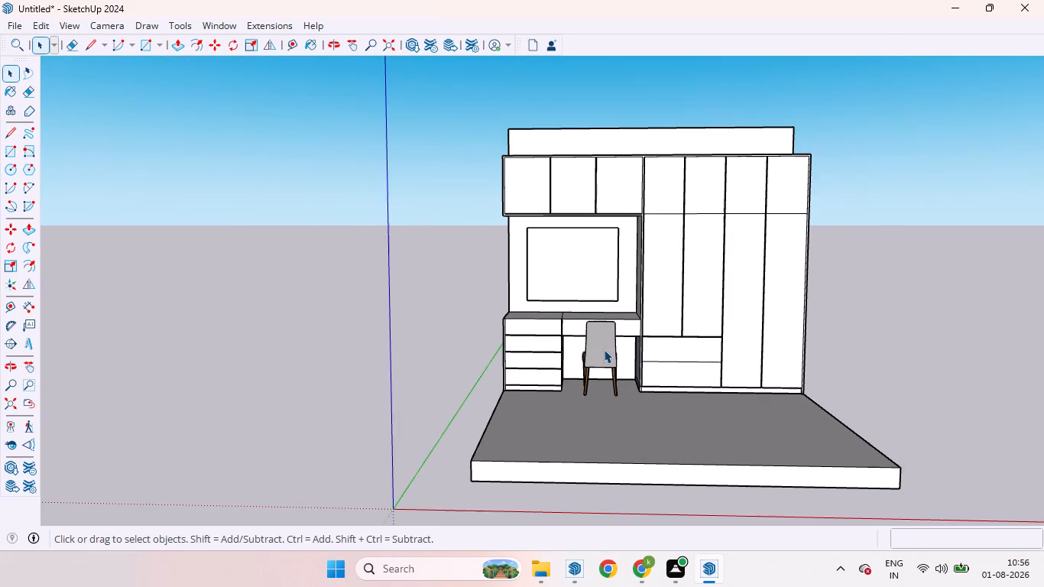
scroll(599, 353, "up", 4)
scroll(519, 177, "up", 3)
Display the Bevel extension's tools for working on the raised panel on the niche's back wall above the desk.
middle_click_drag(504, 222, 690, 265)
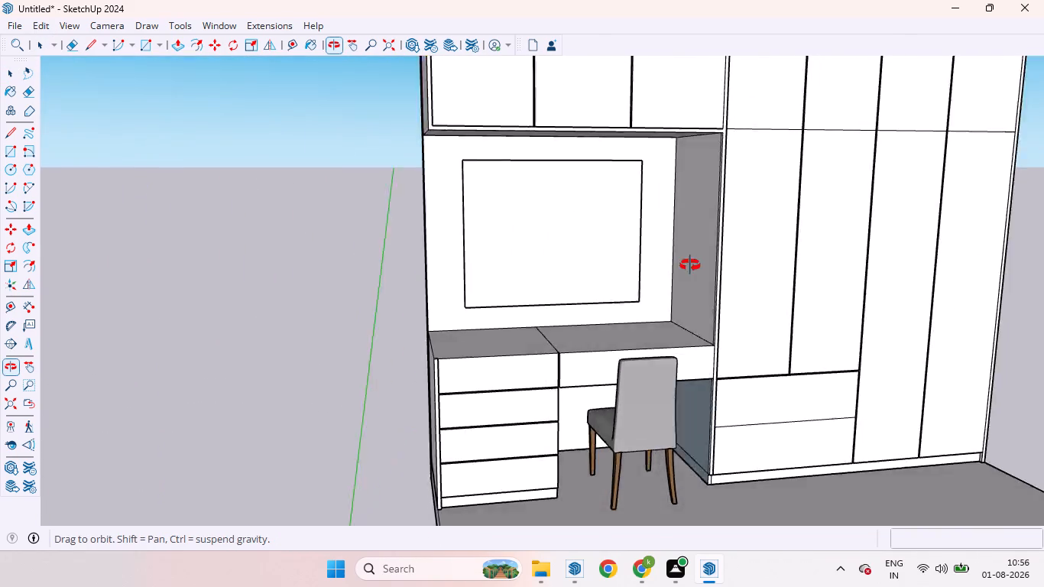
middle_click_drag(690, 265, 617, 211)
scroll(514, 176, "up", 2)
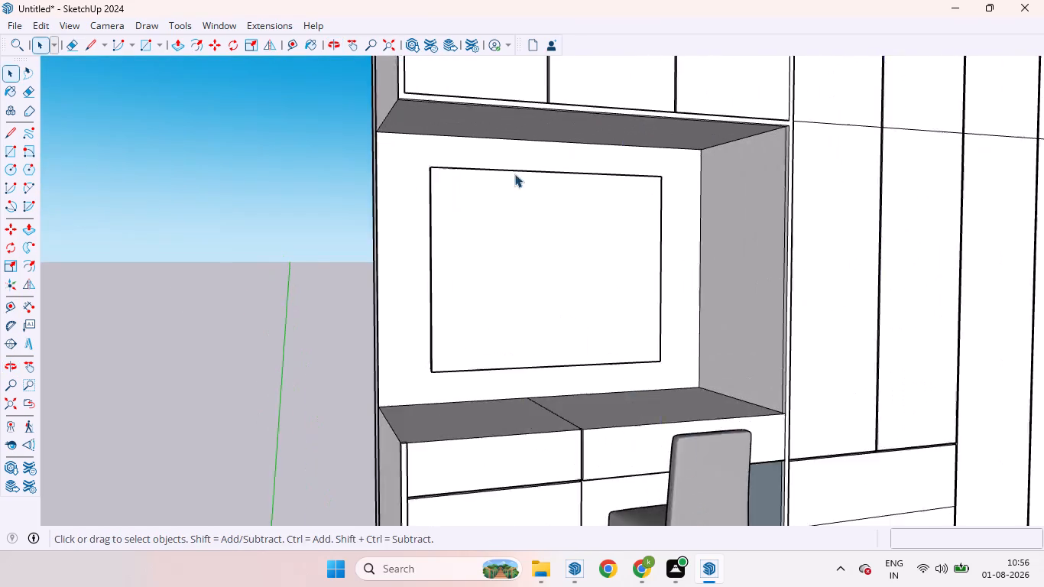
scroll(514, 174, "up", 6)
middle_click_drag(384, 148, 495, 131)
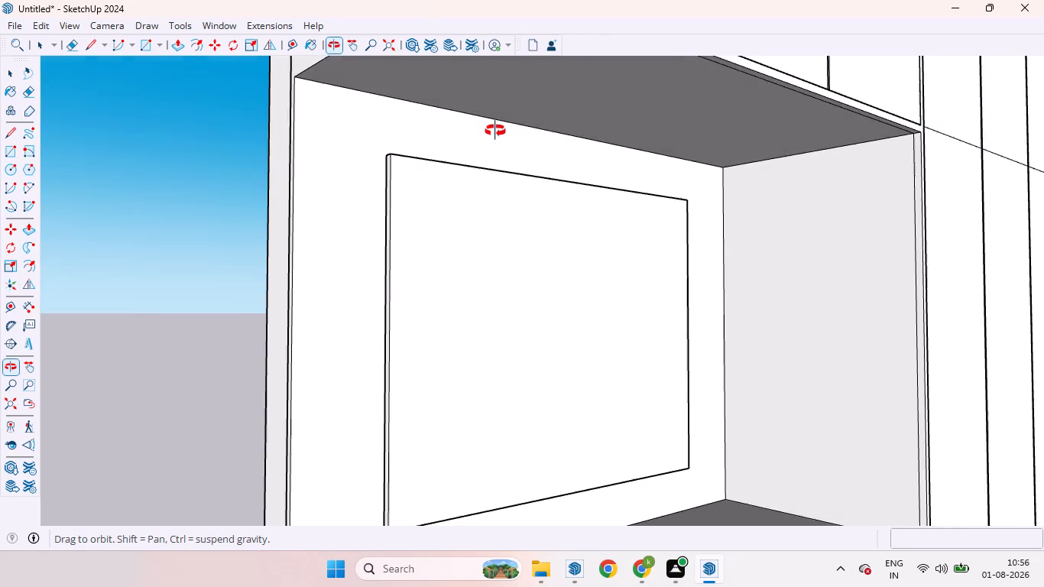
middle_click_drag(495, 131, 404, 154)
scroll(413, 162, "up", 7)
middle_click_drag(390, 154, 575, 232)
right_click(629, 11)
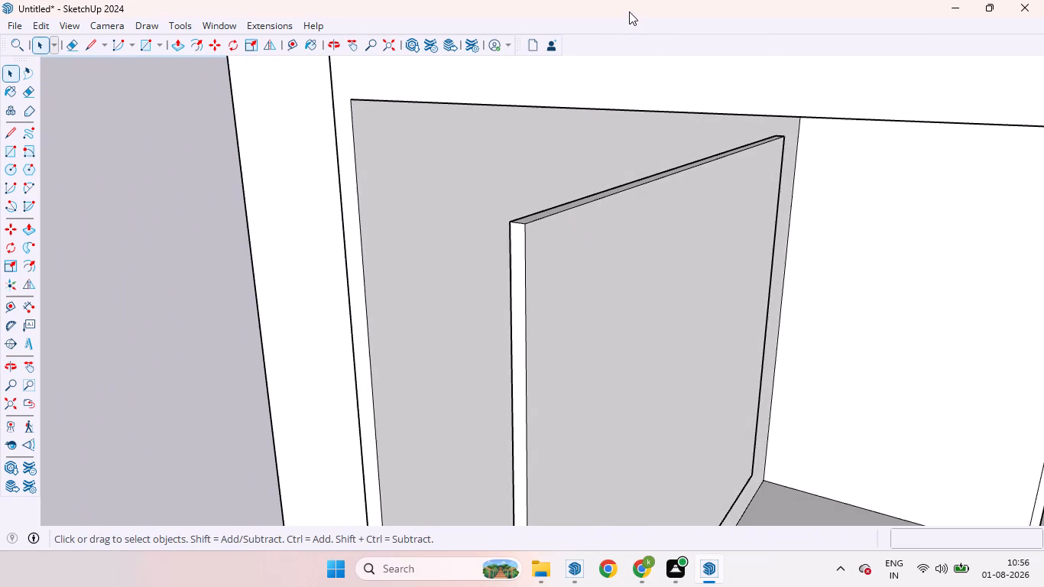
right_click(563, 15)
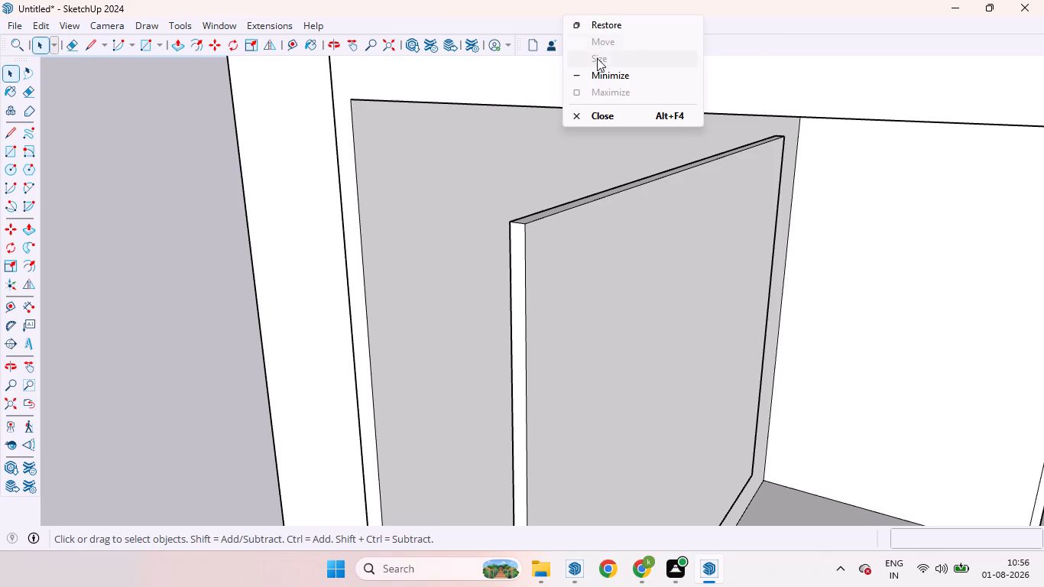
left_click(548, 28)
left_click(543, 20)
left_click(630, 44)
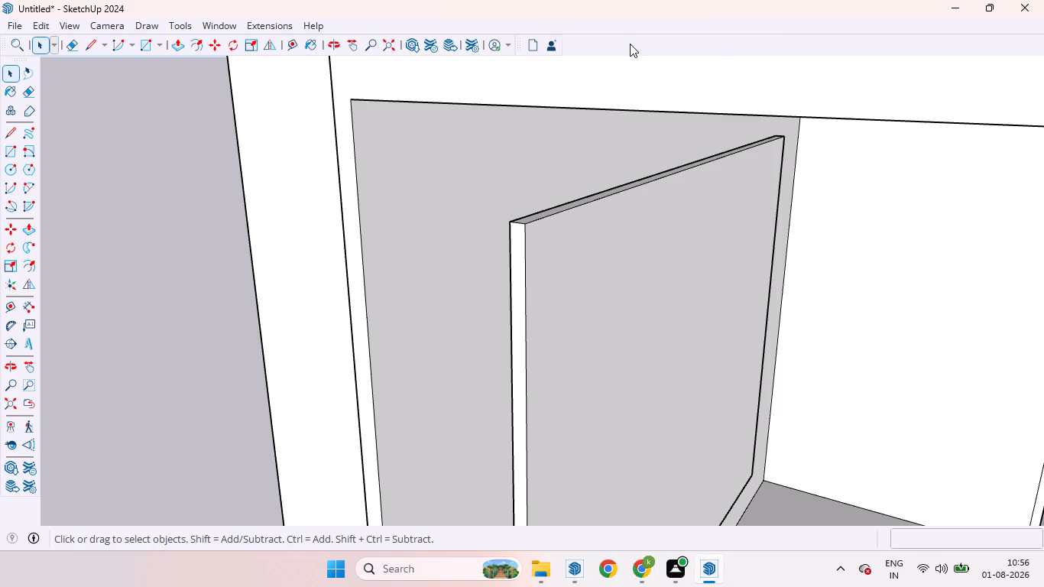
right_click(630, 44)
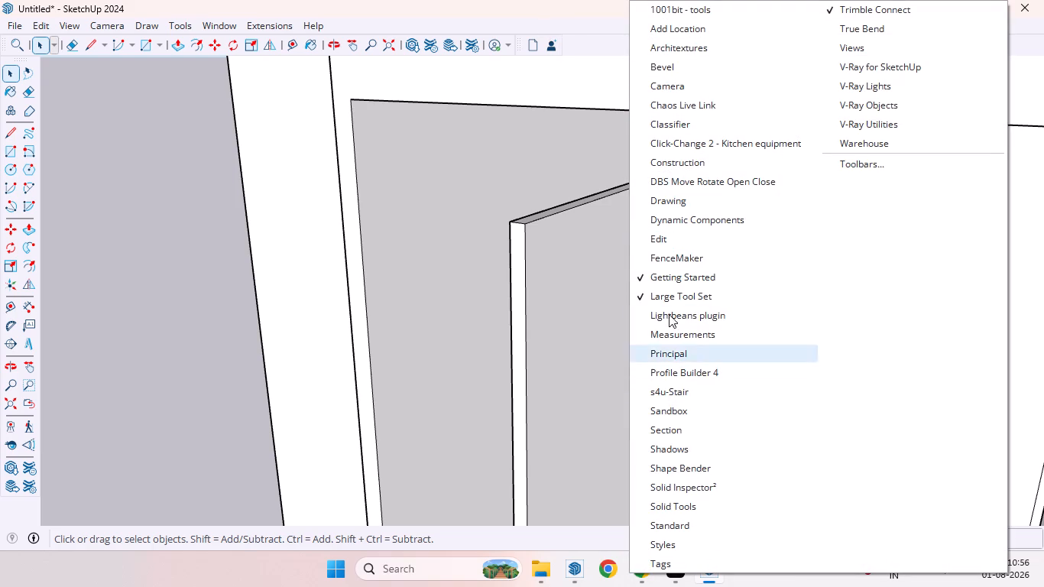
left_click(677, 67)
Open the raised wall panel for editing and round its upper-left corner edge with Bevel, about 1/2" offset and 6 segments.
scroll(535, 179, "up", 3)
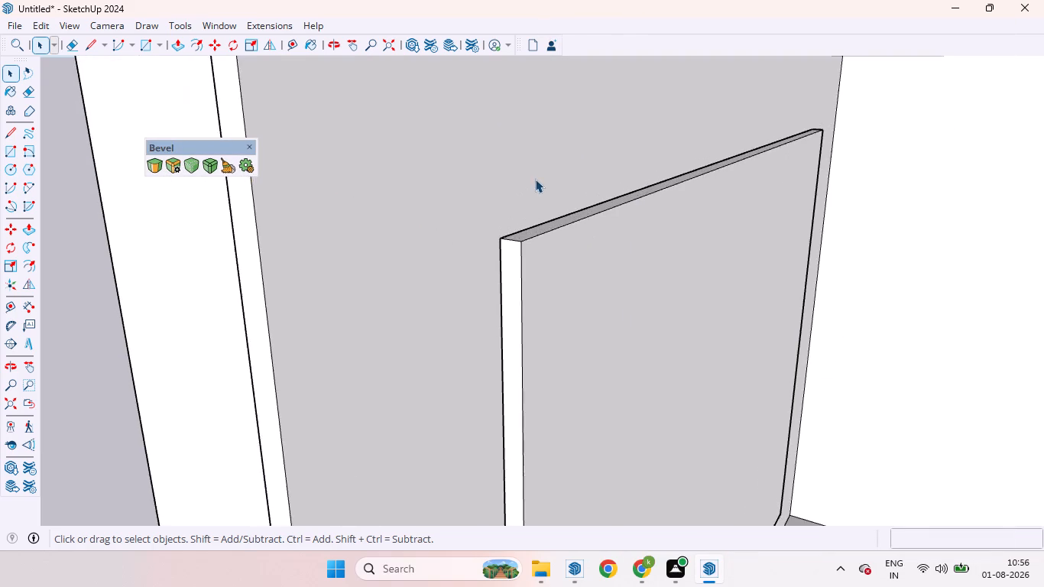
scroll(535, 179, "up", 4)
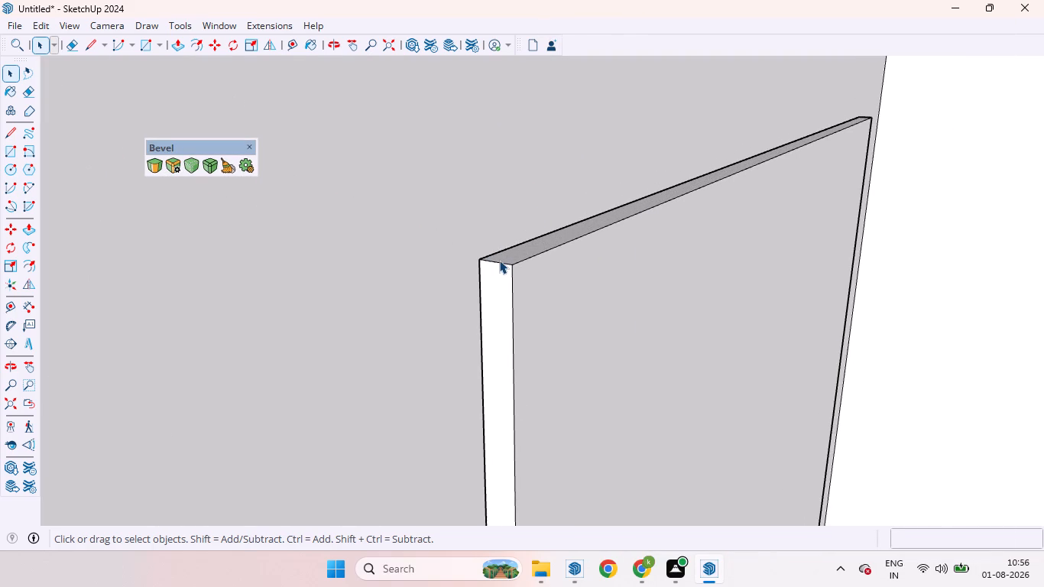
left_click(502, 261)
left_click(504, 263)
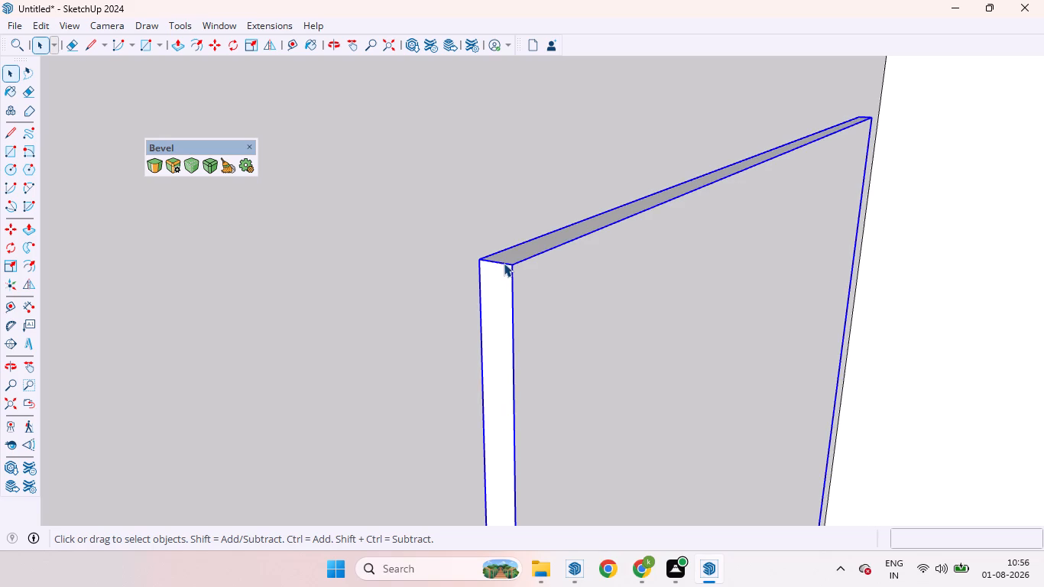
double_click(504, 263)
left_click(502, 261)
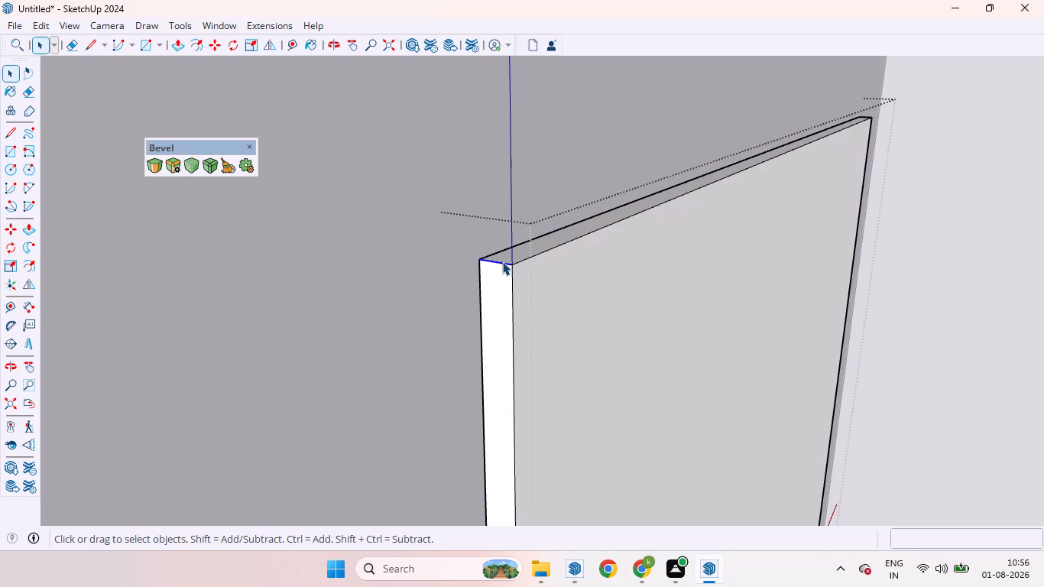
left_click(160, 166)
left_click(160, 164)
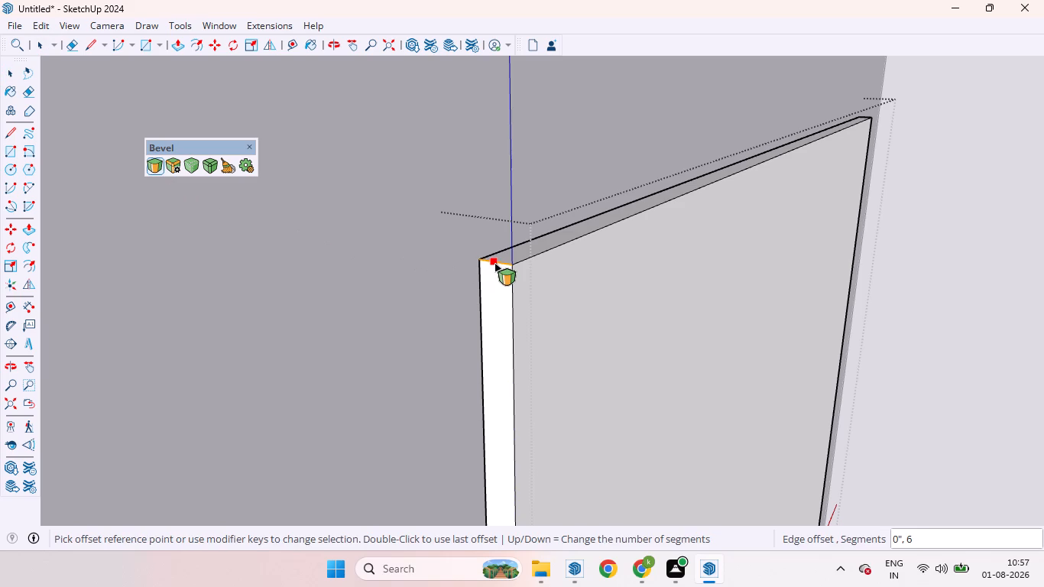
left_click_drag(495, 263, 495, 277)
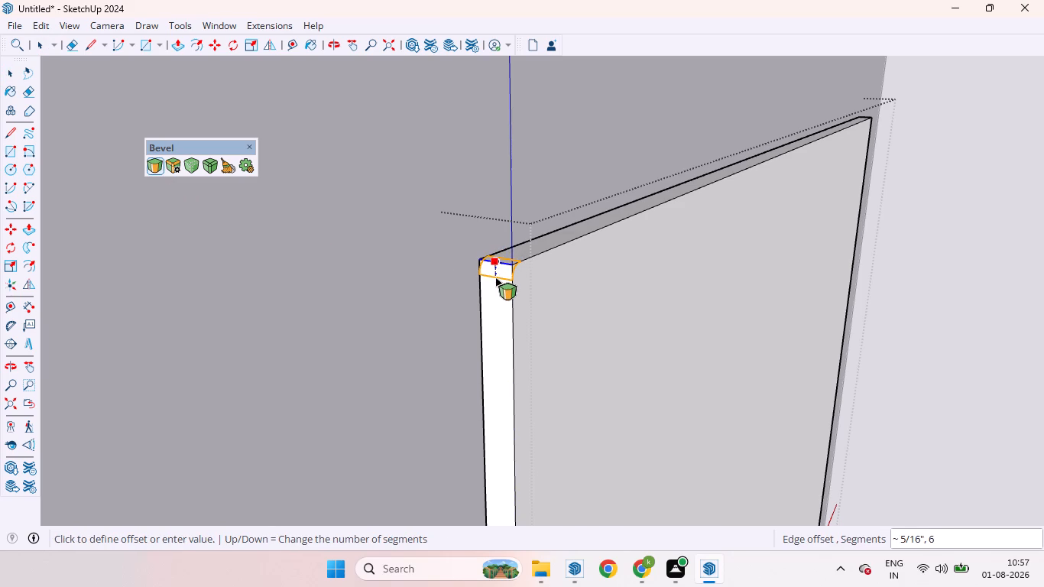
left_click_drag(495, 277, 498, 282)
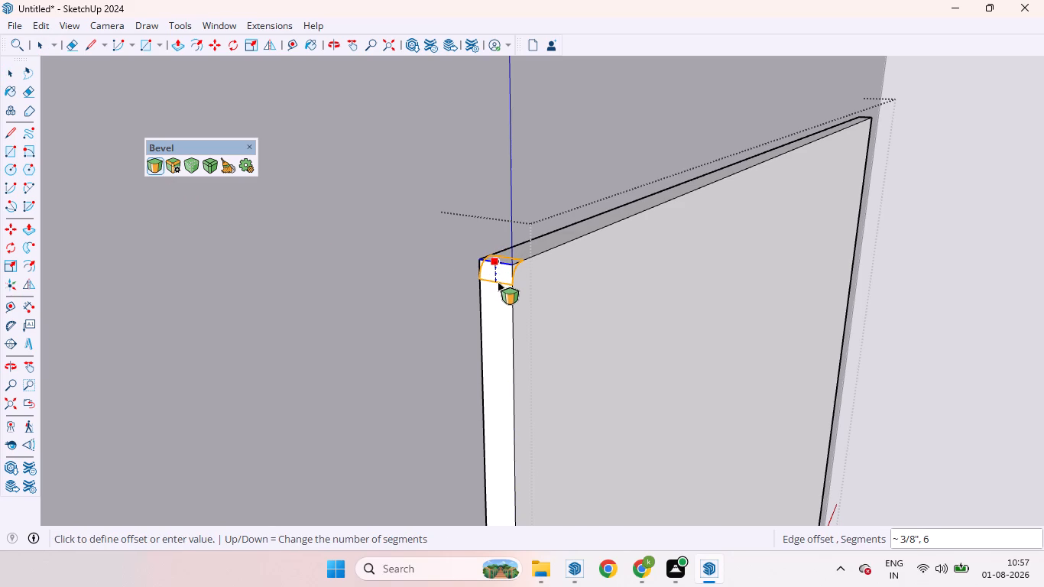
left_click_drag(498, 282, 498, 289)
Round the wall panel's lower-left corner edge with Bevel, about 11/16" offset and 6 segments.
scroll(468, 252, "down", 6)
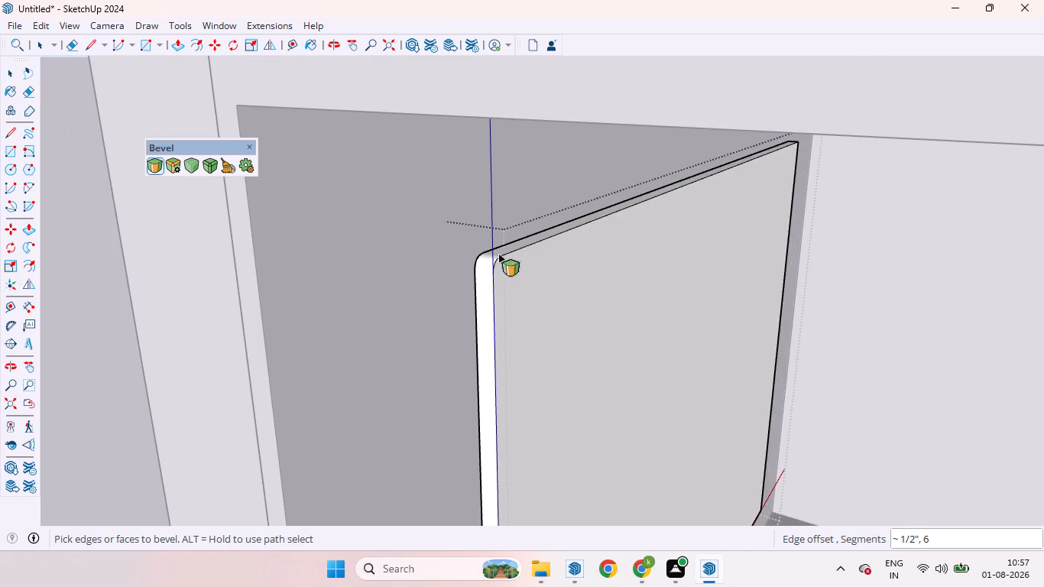
scroll(508, 241, "down", 6)
scroll(585, 319, "down", 6)
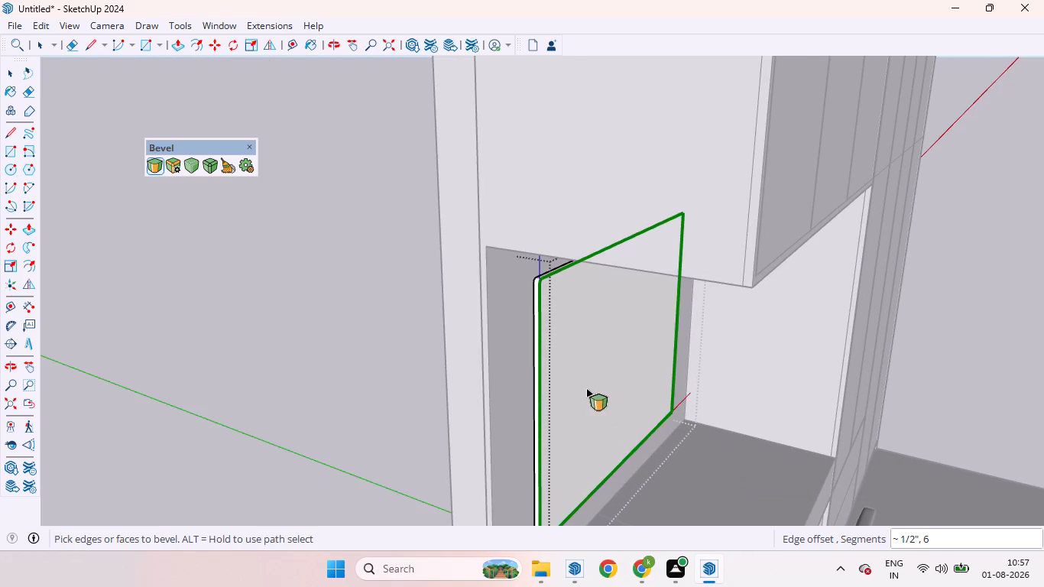
scroll(586, 386, "down", 4)
middle_click_drag(625, 411, 634, 238)
scroll(577, 334, "up", 5)
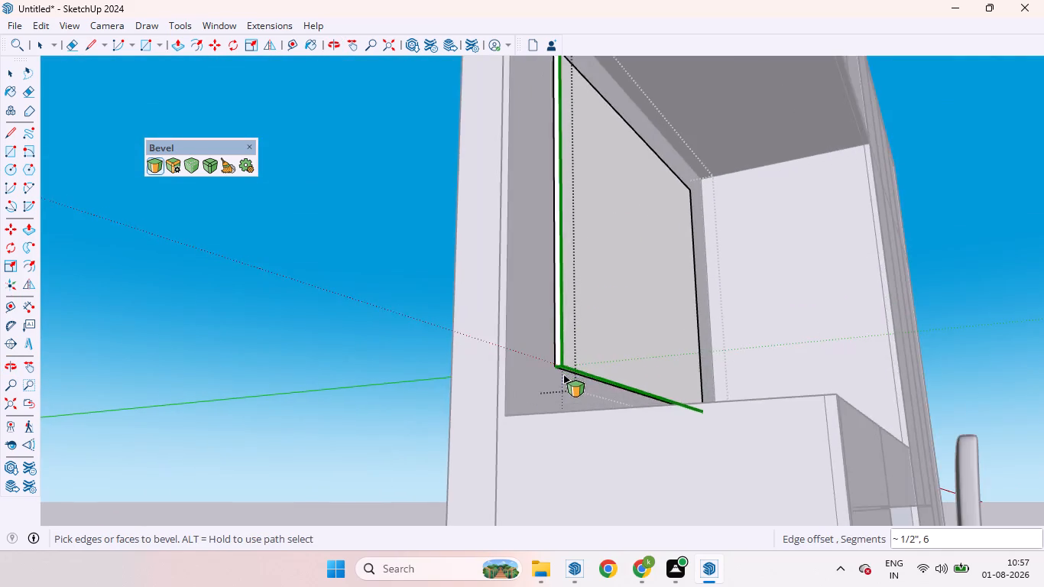
scroll(563, 375, "up", 16)
left_click_drag(553, 361, 560, 362)
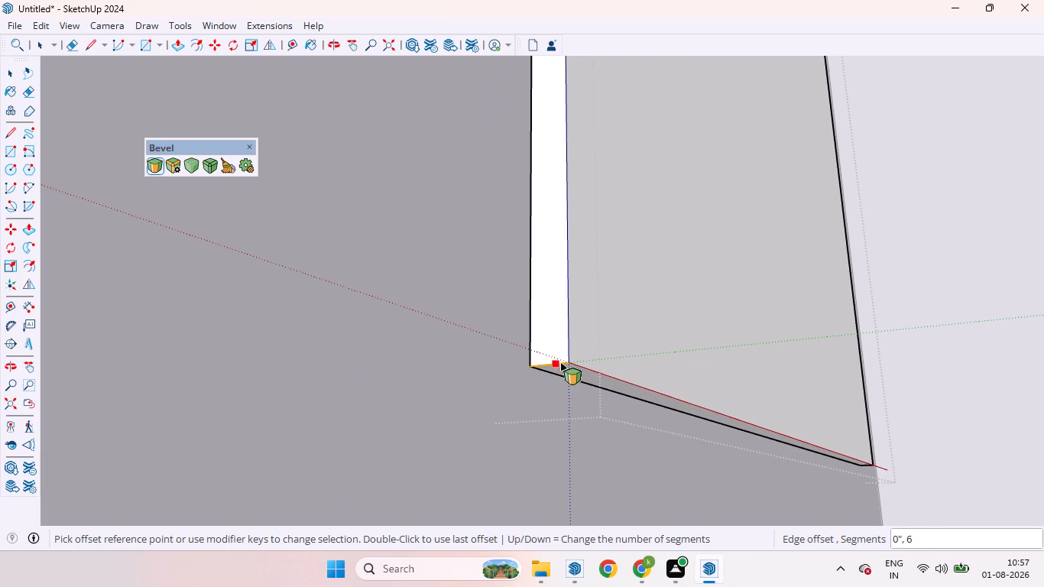
left_click_drag(560, 362, 569, 366)
left_click_drag(569, 366, 585, 379)
left_click_drag(585, 379, 554, 358)
left_click_drag(554, 358, 616, 388)
left_click_drag(557, 362, 599, 383)
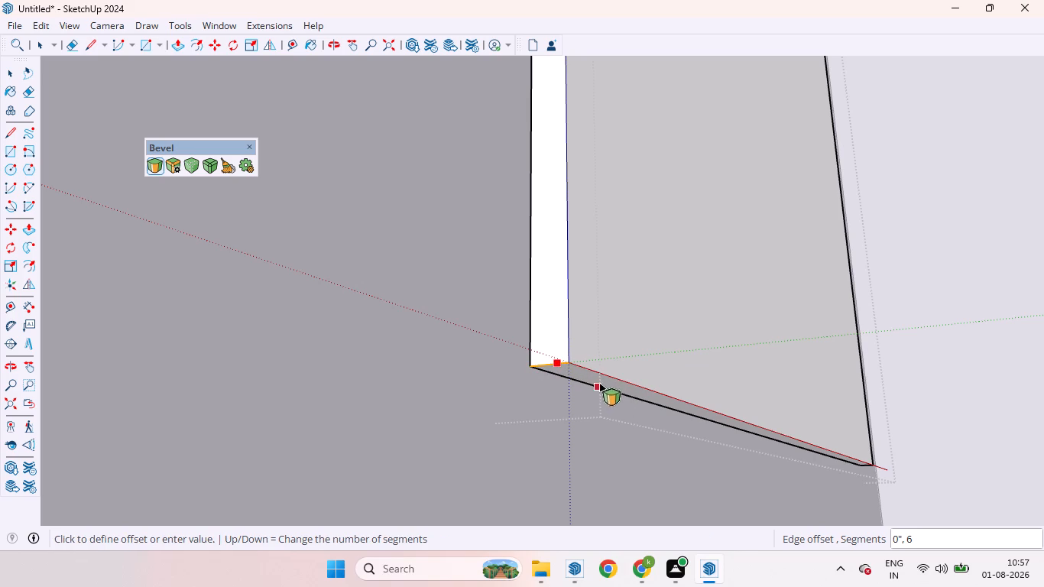
left_click_drag(599, 383, 572, 369)
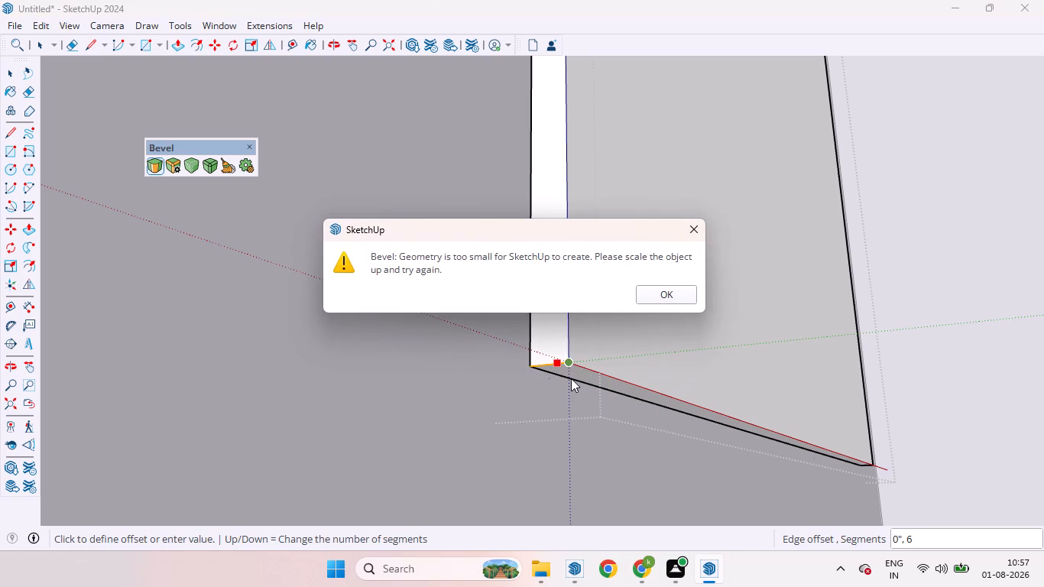
left_click(689, 237)
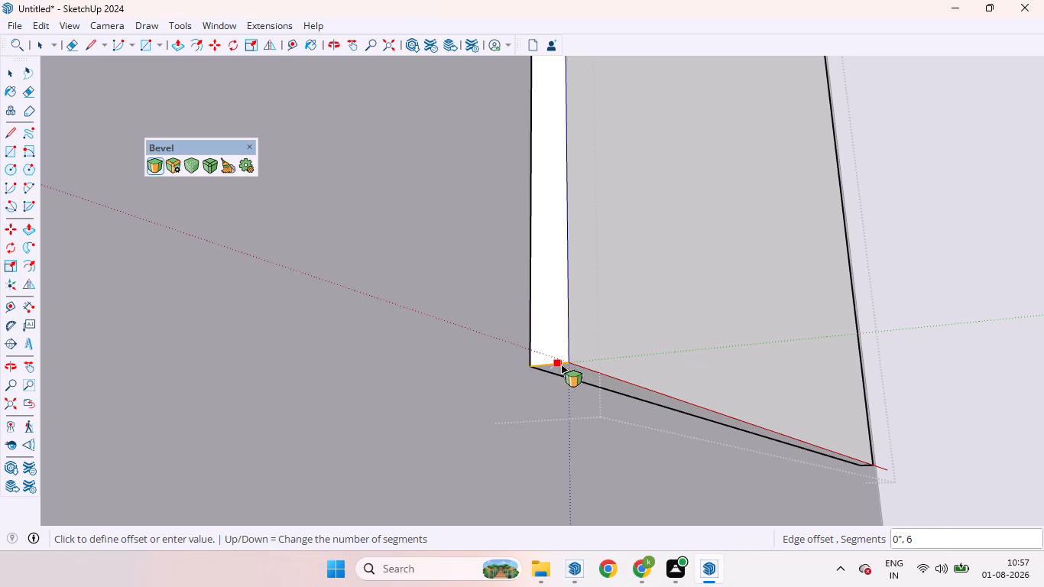
left_click(568, 319)
Round the wall panel's lower-right corner edge with Bevel, about 1/4" offset and 6 segments.
scroll(613, 362, "down", 5)
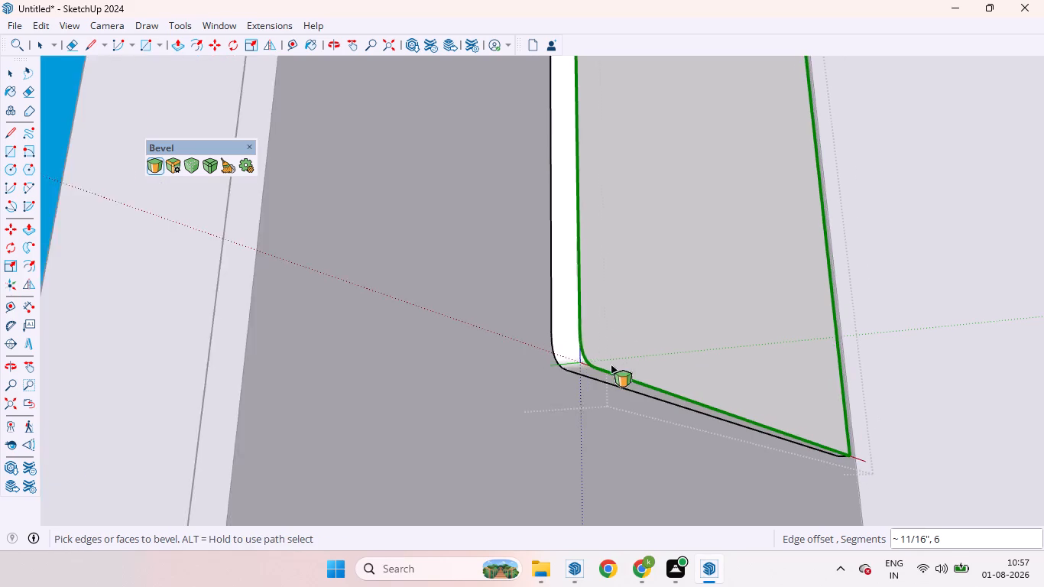
middle_click_drag(637, 360, 436, 393)
scroll(436, 393, "up", 1)
scroll(440, 385, "down", 13)
scroll(438, 398, "down", 11)
scroll(712, 364, "up", 6)
scroll(671, 369, "down", 4)
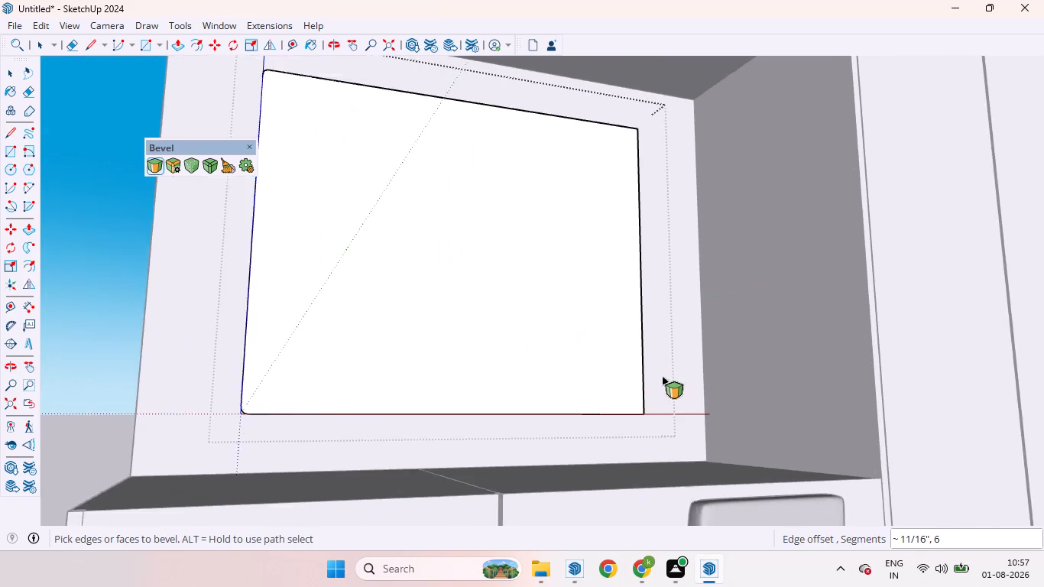
middle_click_drag(667, 379, 513, 371)
scroll(712, 439, "up", 13)
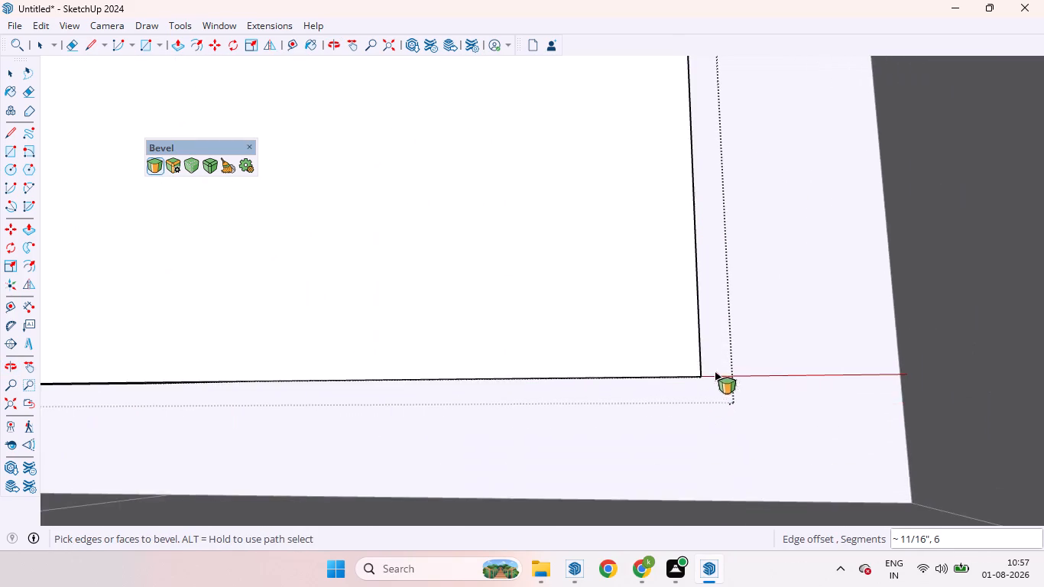
scroll(715, 371, "up", 4)
middle_click_drag(704, 383, 585, 382)
scroll(681, 397, "up", 7)
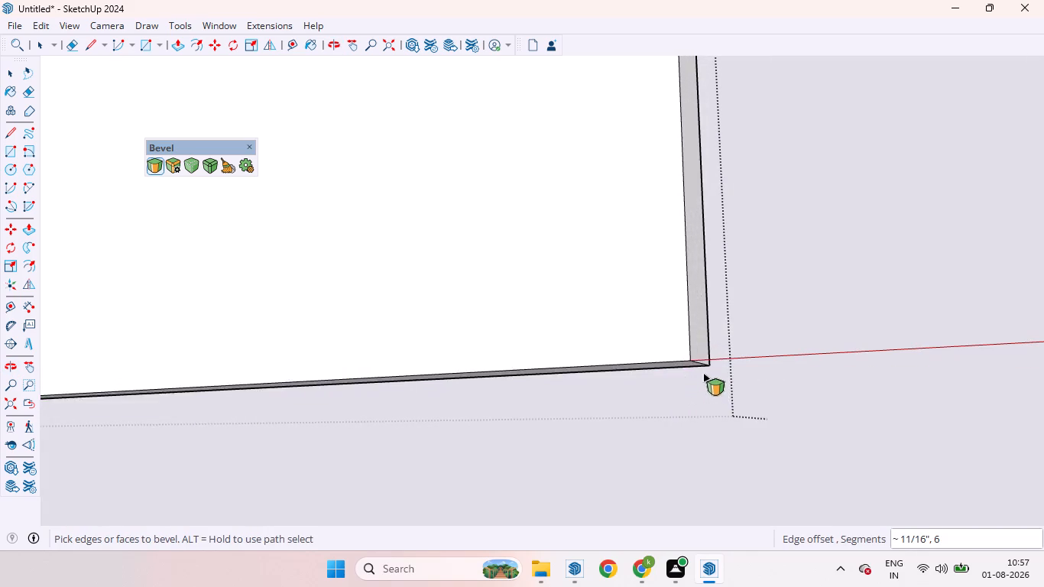
scroll(703, 373, "up", 4)
left_click(699, 365)
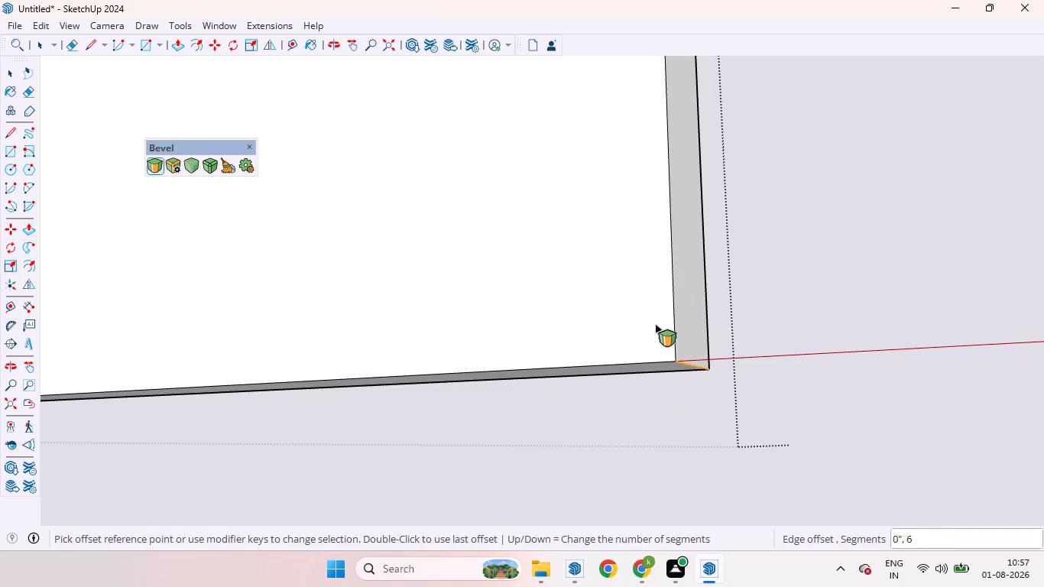
left_click(689, 366)
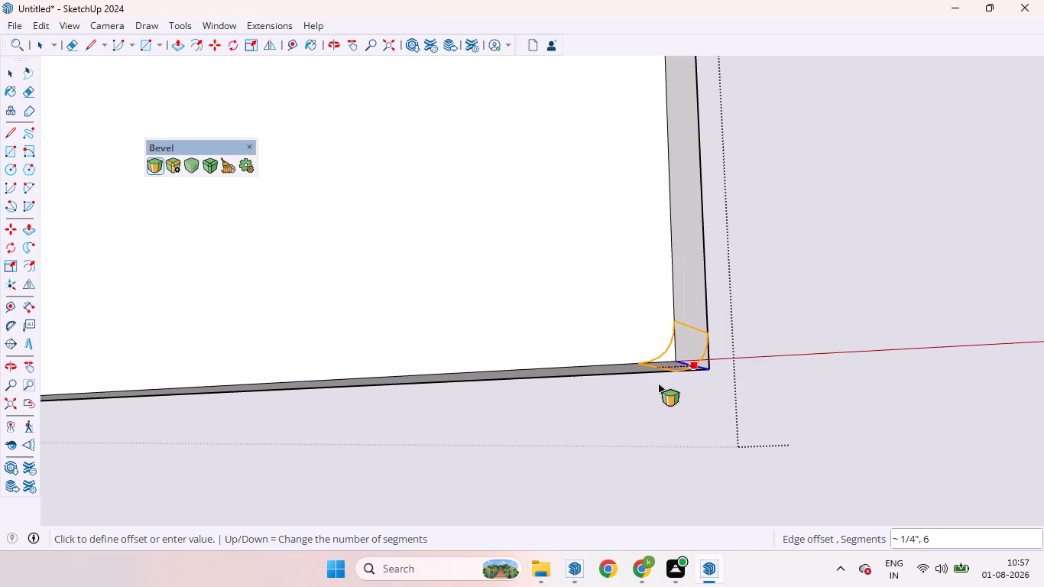
left_click(658, 384)
Round the wall panel's upper-right corner with Bevel, about 1/16" offset and 6 segments.
scroll(737, 375, "down", 19)
scroll(825, 358, "down", 6)
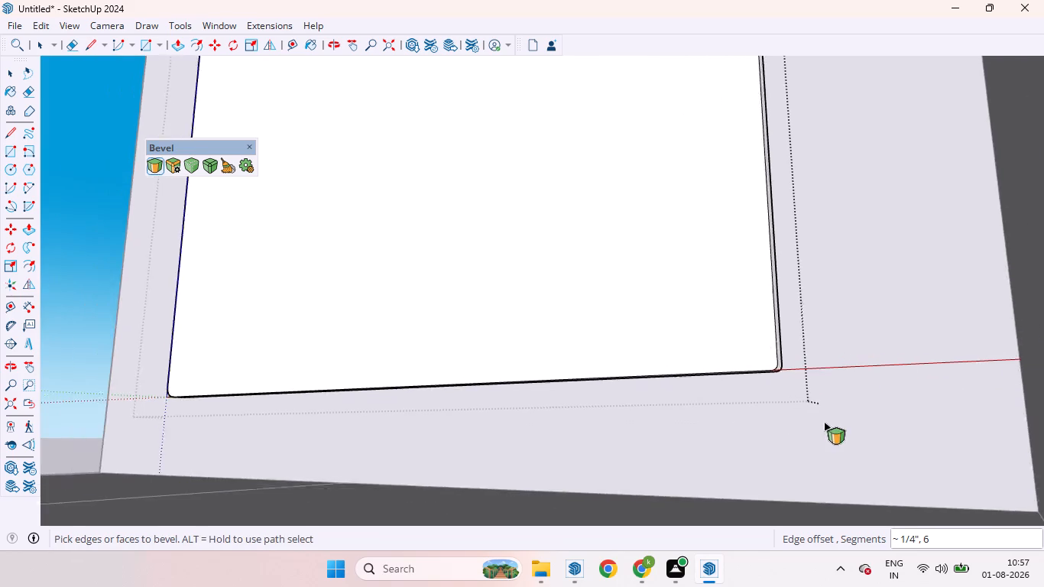
scroll(786, 209, "down", 7)
scroll(784, 59, "up", 2)
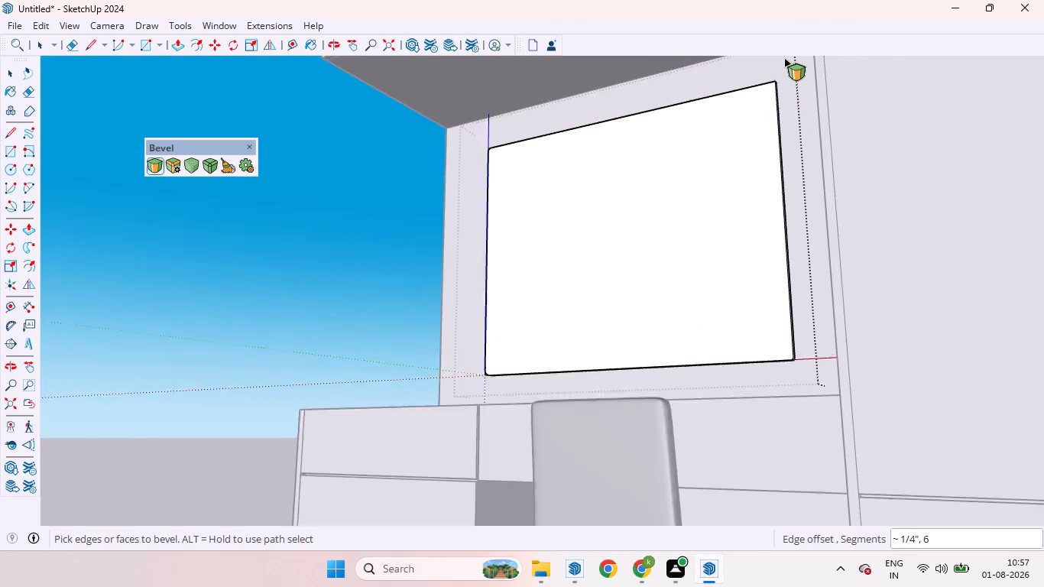
scroll(784, 58, "up", 12)
middle_click_drag(772, 96, 751, 294)
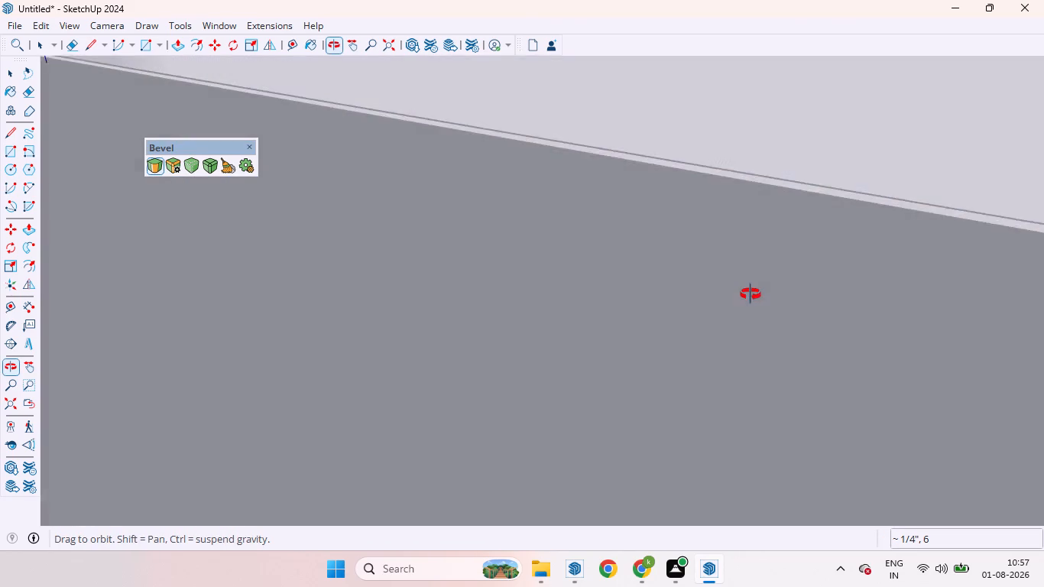
middle_click_drag(751, 294, 772, 207)
scroll(780, 248, "up", 10)
left_click_drag(763, 247, 754, 231)
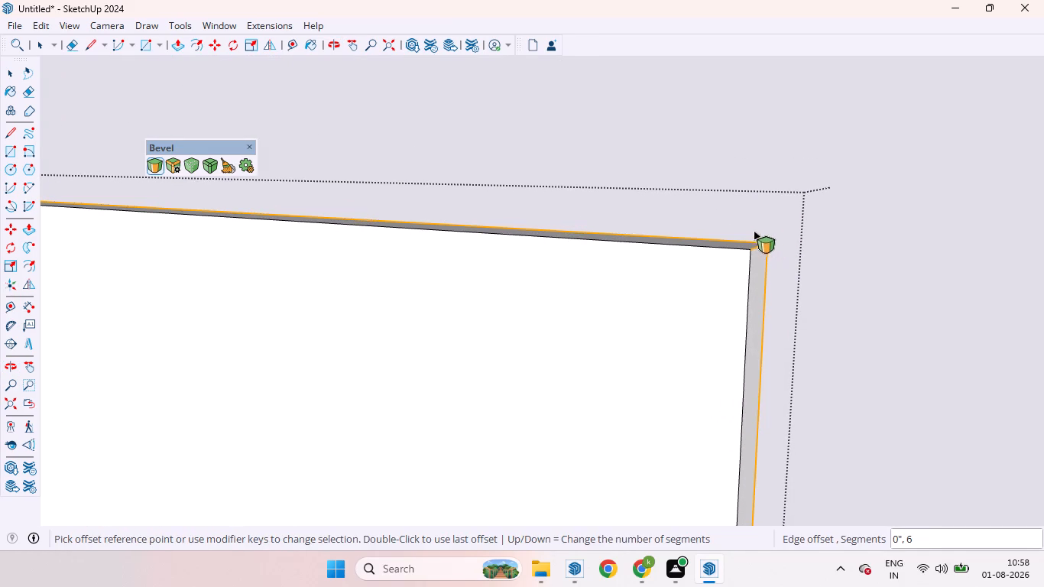
left_click_drag(754, 231, 760, 268)
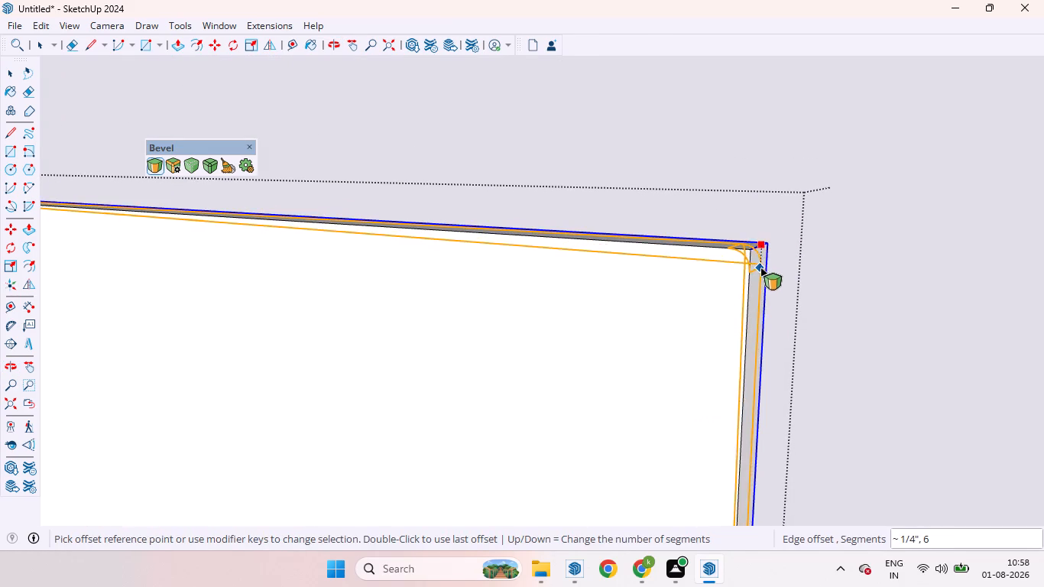
left_click_drag(760, 268, 763, 251)
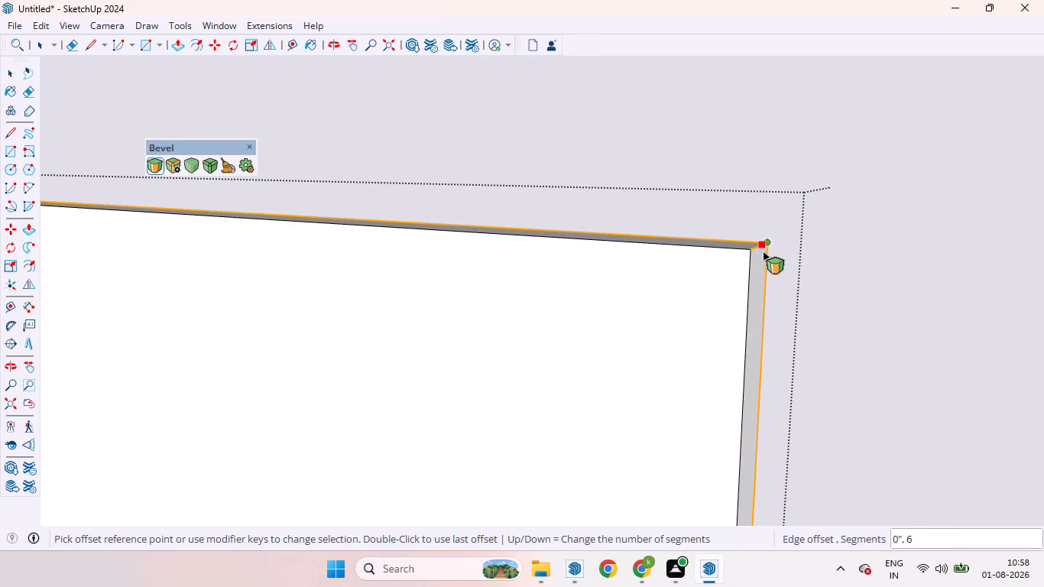
left_click_drag(763, 251, 758, 289)
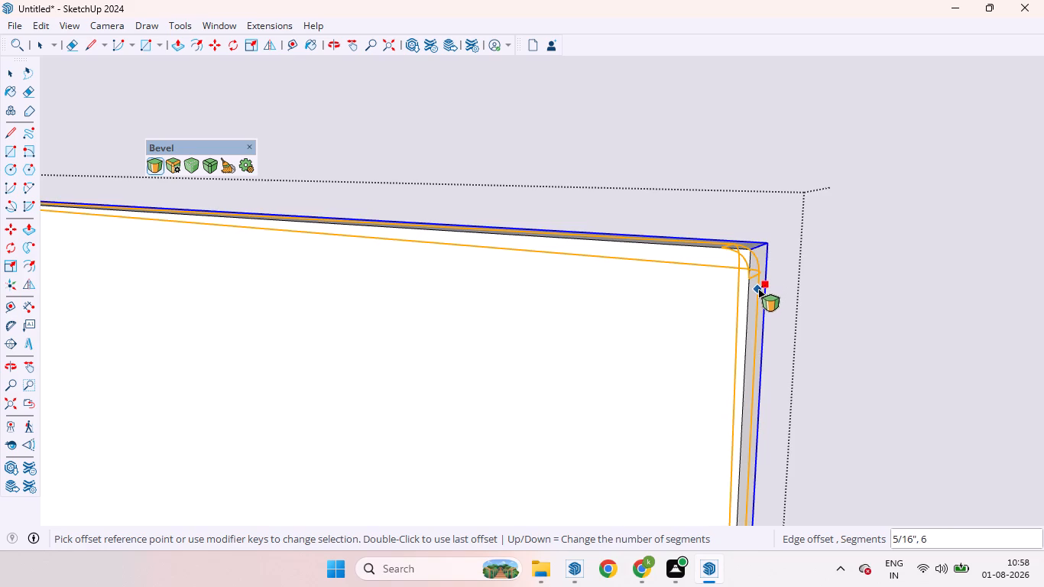
left_click_drag(758, 289, 770, 244)
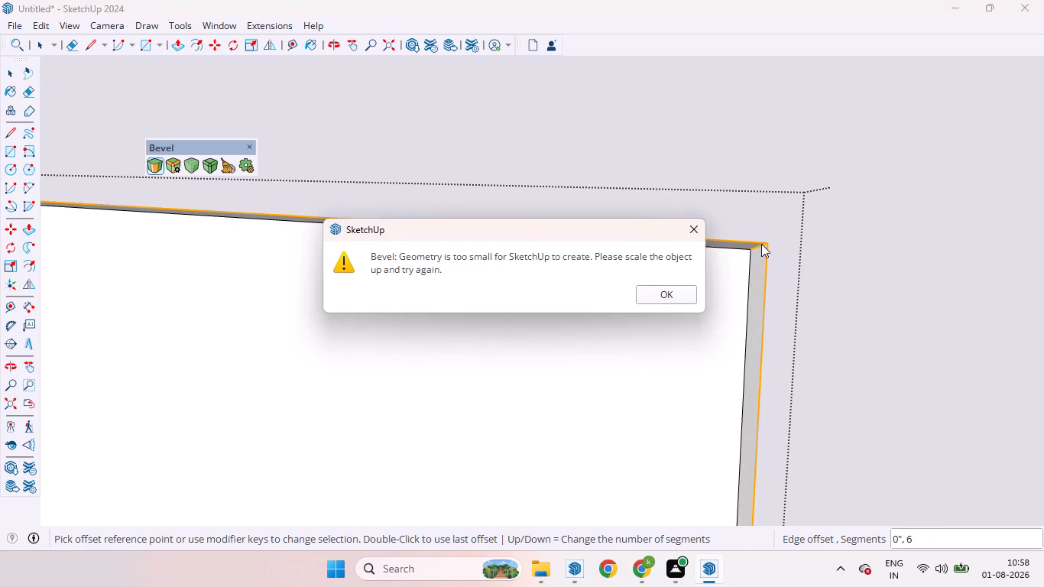
left_click(703, 226)
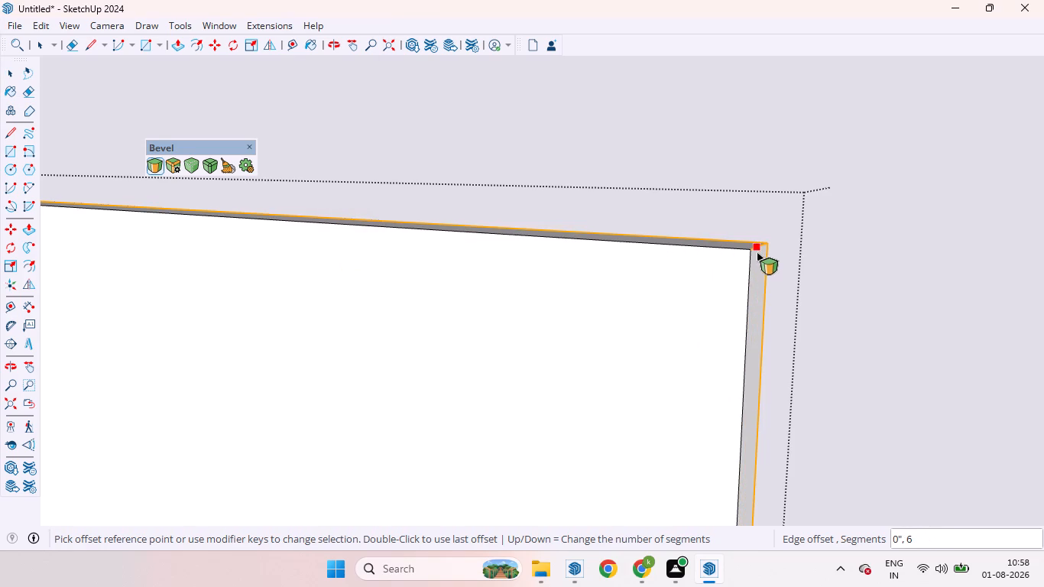
left_click_drag(757, 251, 773, 248)
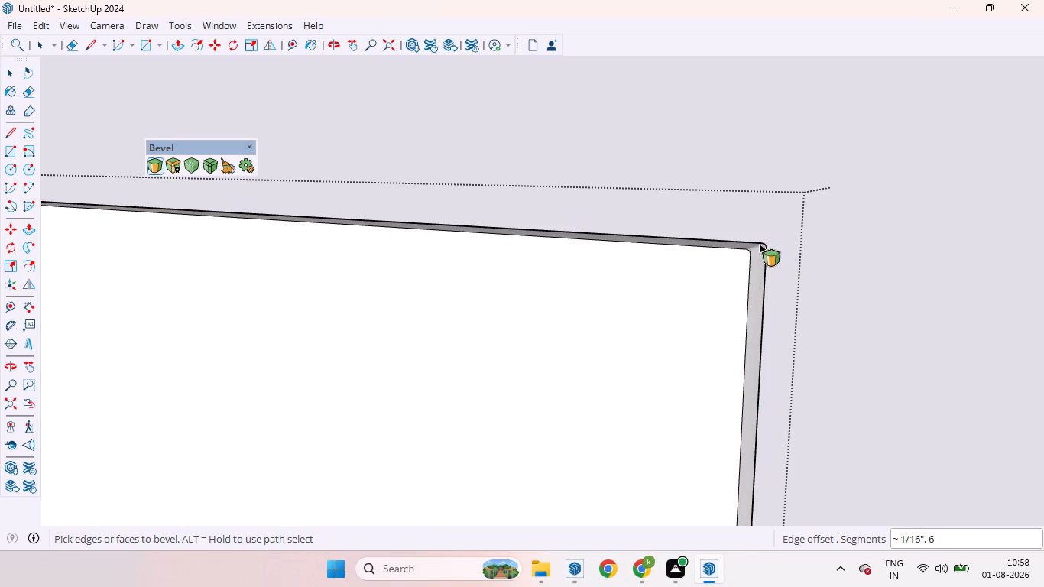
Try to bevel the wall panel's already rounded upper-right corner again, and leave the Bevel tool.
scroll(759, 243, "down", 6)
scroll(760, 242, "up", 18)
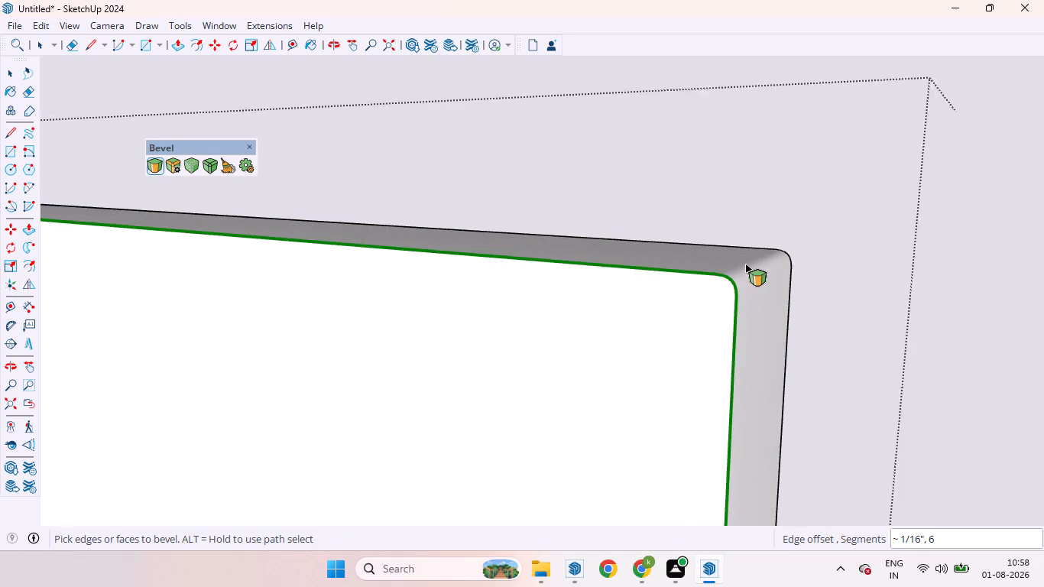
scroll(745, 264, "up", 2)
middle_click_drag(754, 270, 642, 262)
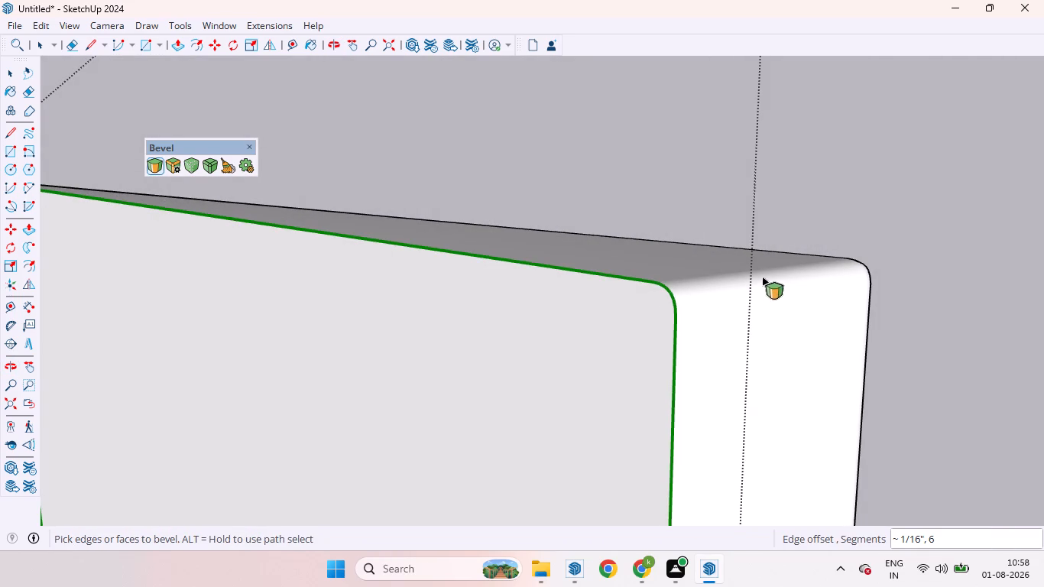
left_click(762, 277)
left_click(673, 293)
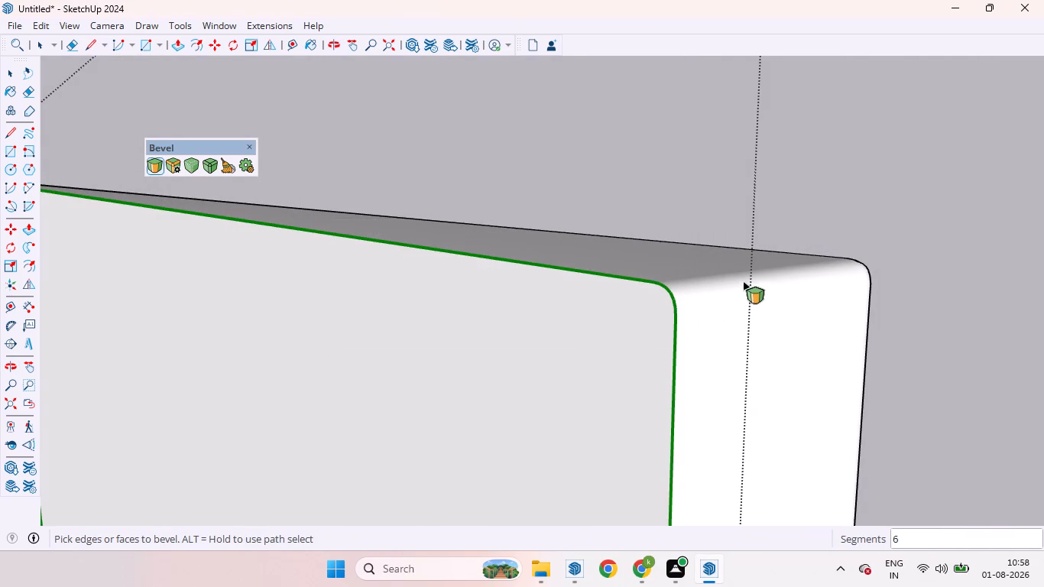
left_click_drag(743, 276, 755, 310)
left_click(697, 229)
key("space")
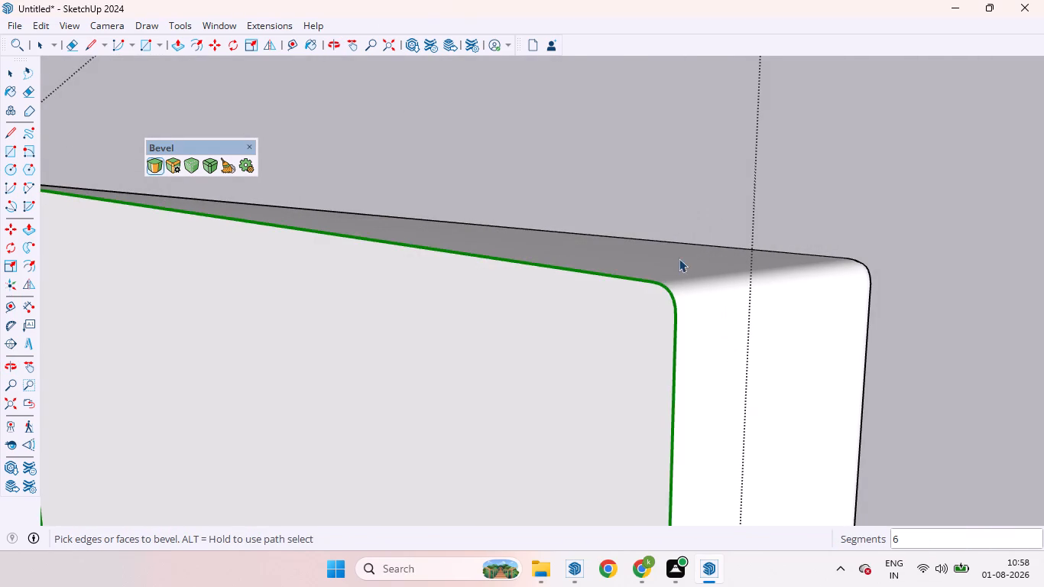
Examine the full wardrobe and desk unit and the rectangular panel on the wall above the desk.
left_click(719, 292)
scroll(697, 284, "down", 7)
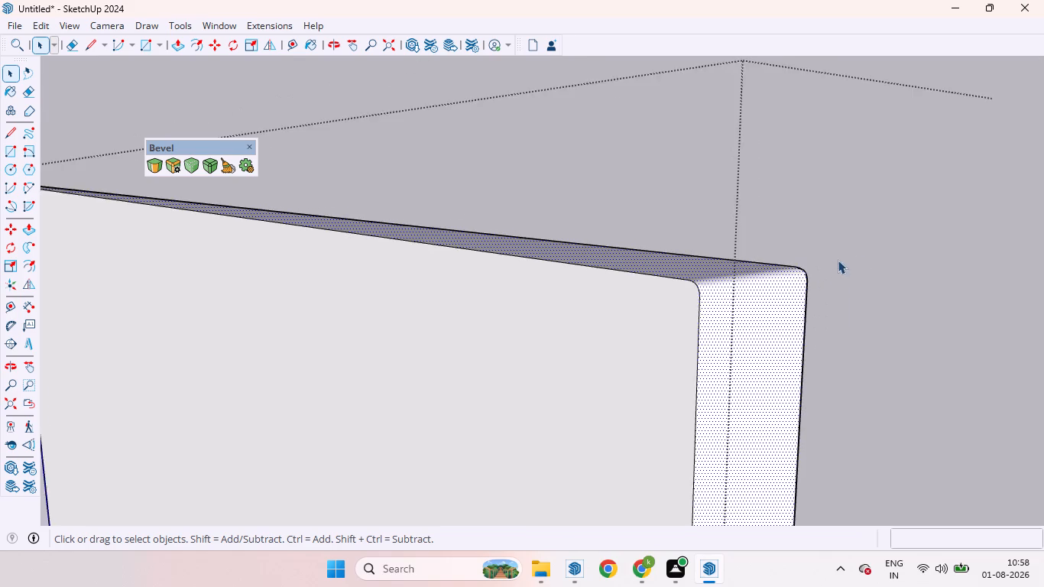
scroll(838, 260, "down", 20)
scroll(838, 260, "down", 12)
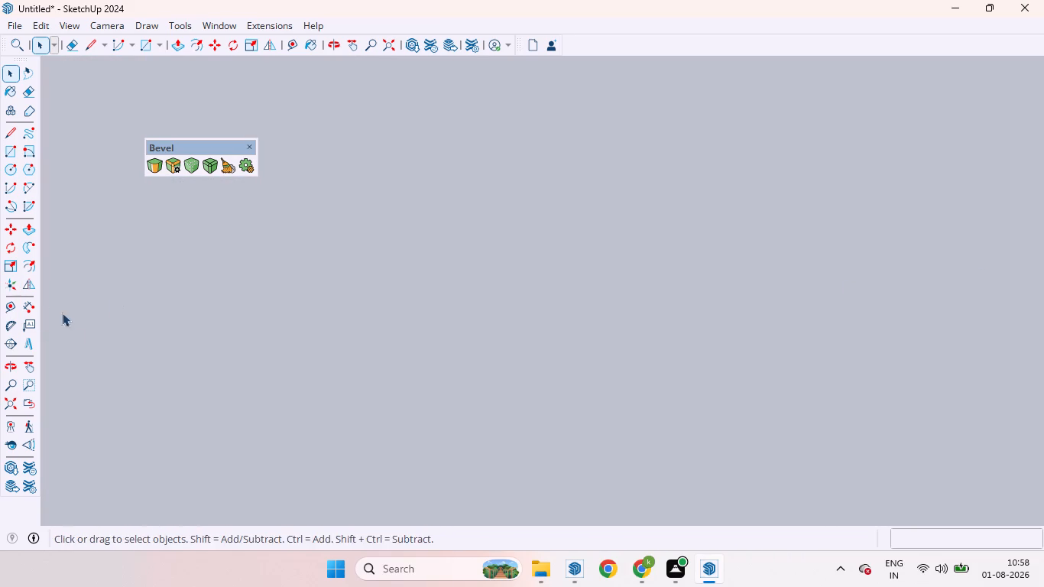
left_click(18, 401)
middle_click_drag(302, 378, 387, 387)
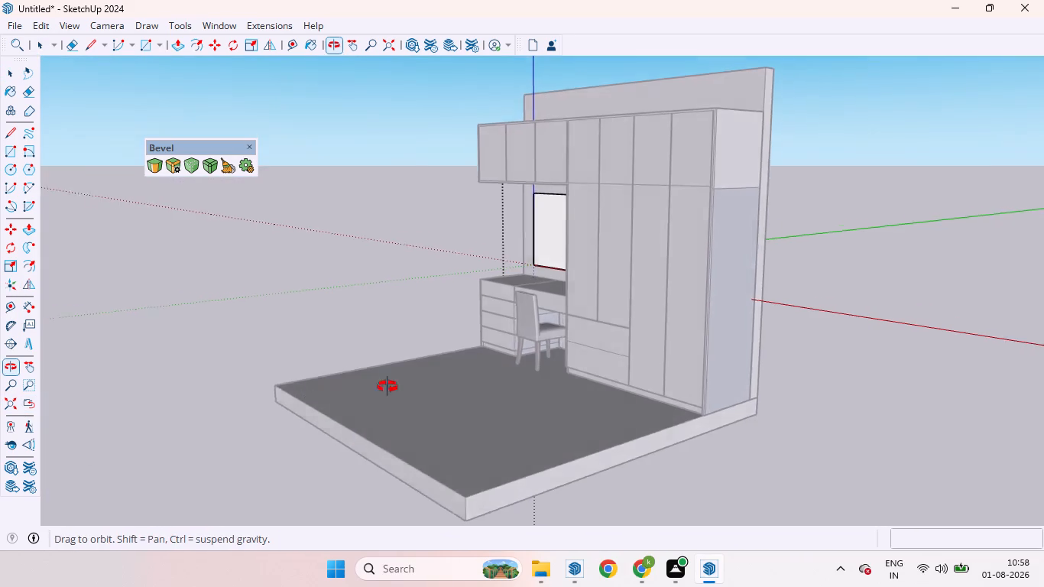
middle_click_drag(387, 387, 632, 364)
left_click(847, 349)
scroll(471, 209, "up", 2)
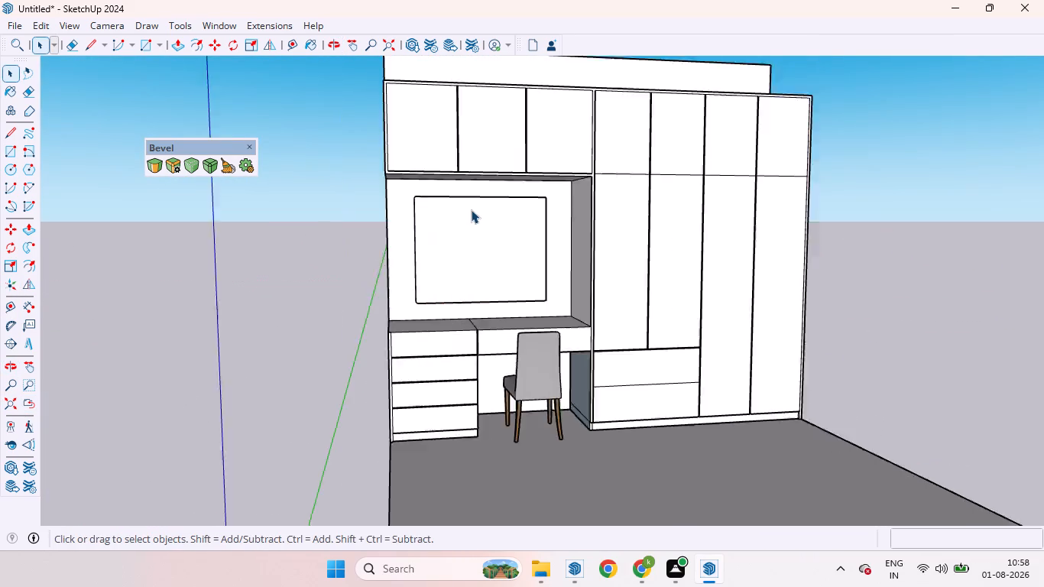
scroll(471, 209, "up", 6)
scroll(537, 210, "down", 4)
scroll(603, 187, "up", 5)
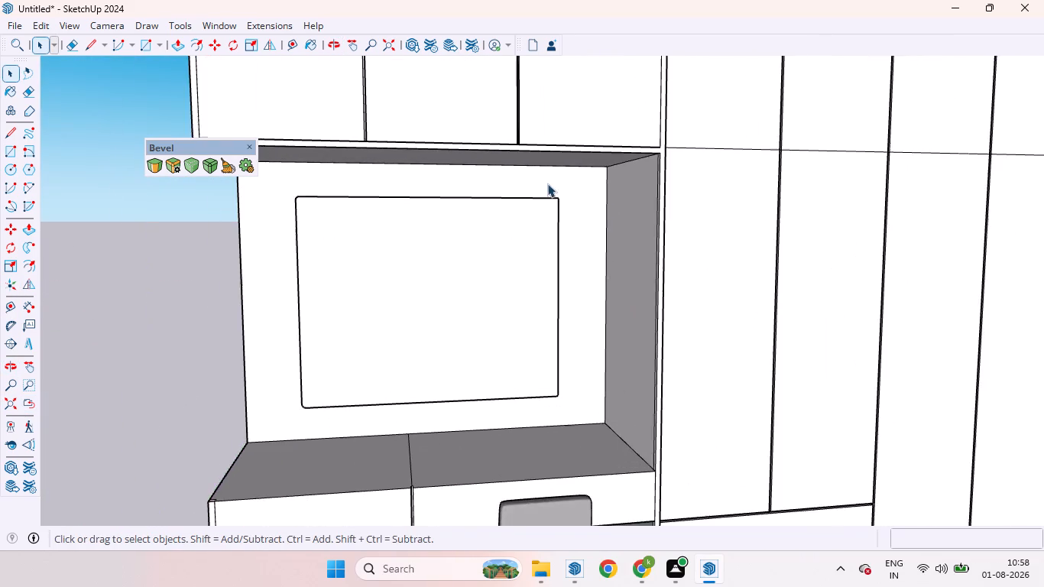
scroll(547, 183, "up", 1)
scroll(563, 225, "down", 5)
left_click(459, 280)
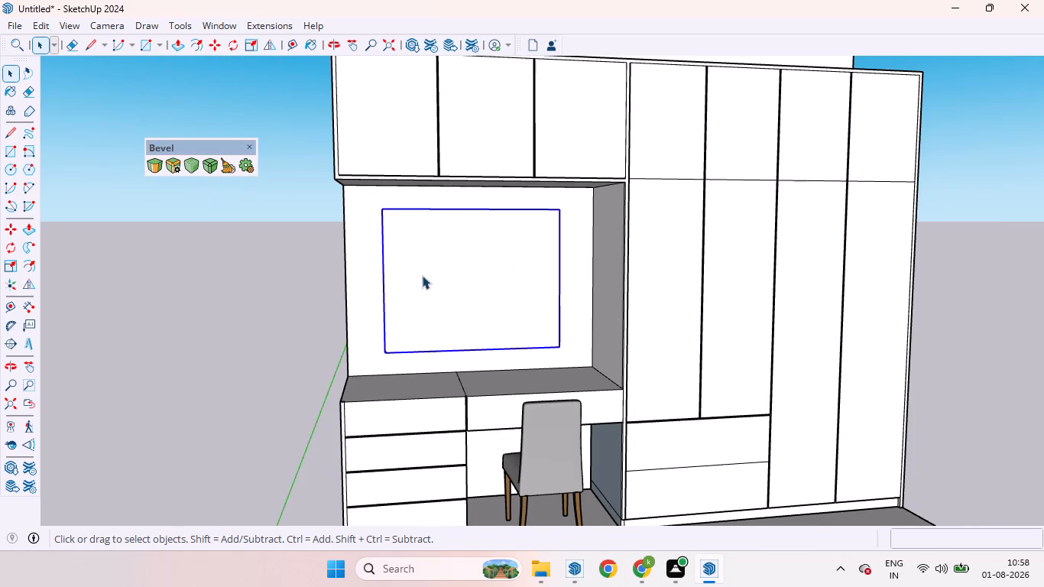
middle_click_drag(423, 268, 501, 281)
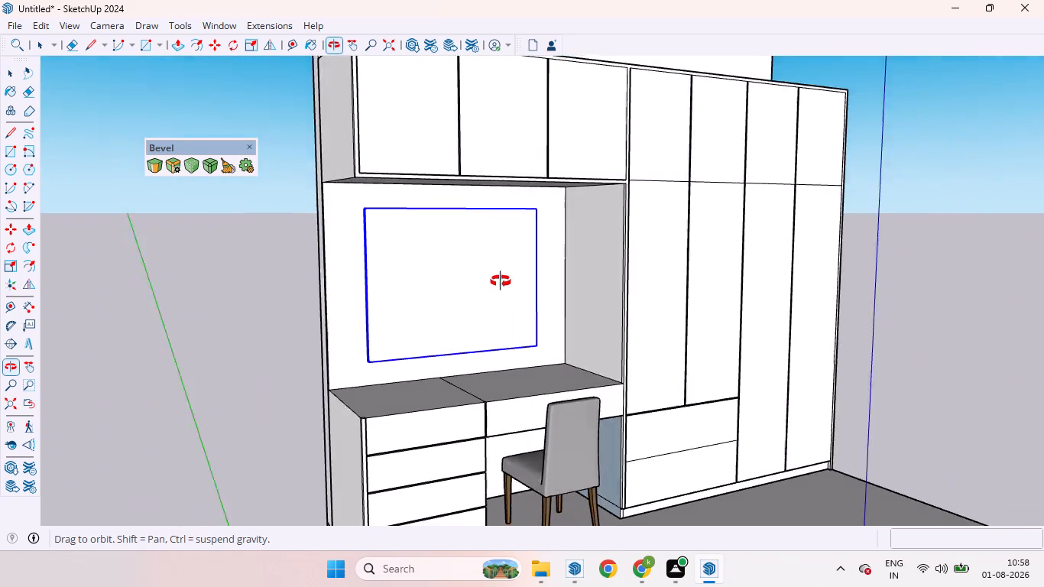
middle_click_drag(501, 281, 475, 290)
scroll(446, 290, "down", 7)
Display the V-Ray Objects tool set.
right_click(471, 21)
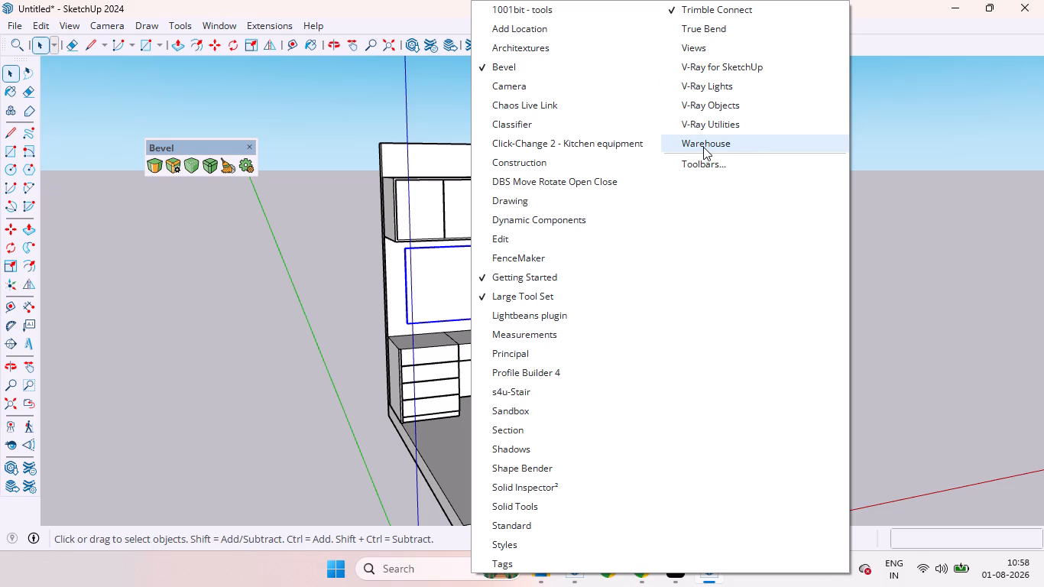
left_click(730, 104)
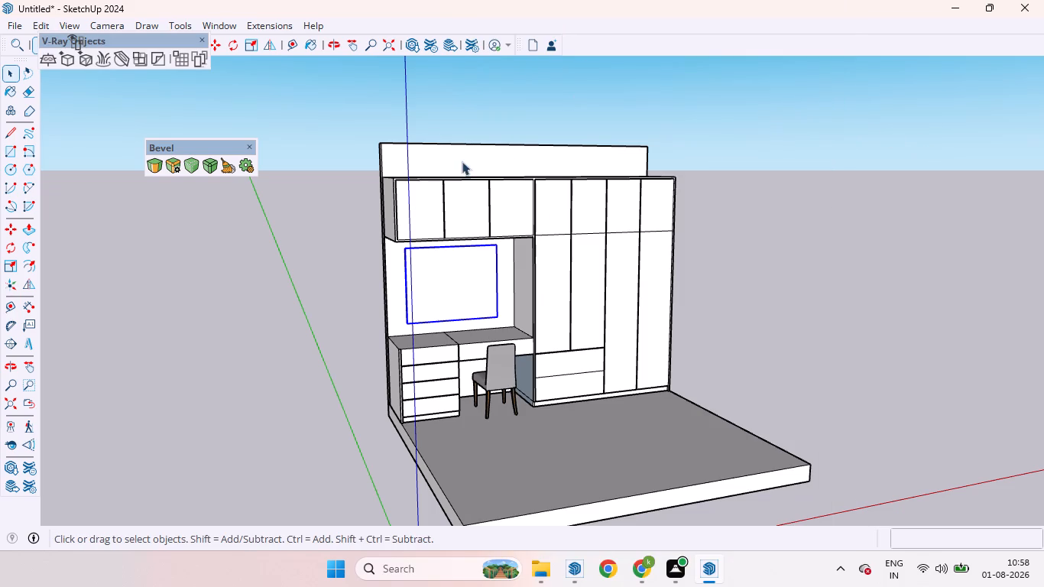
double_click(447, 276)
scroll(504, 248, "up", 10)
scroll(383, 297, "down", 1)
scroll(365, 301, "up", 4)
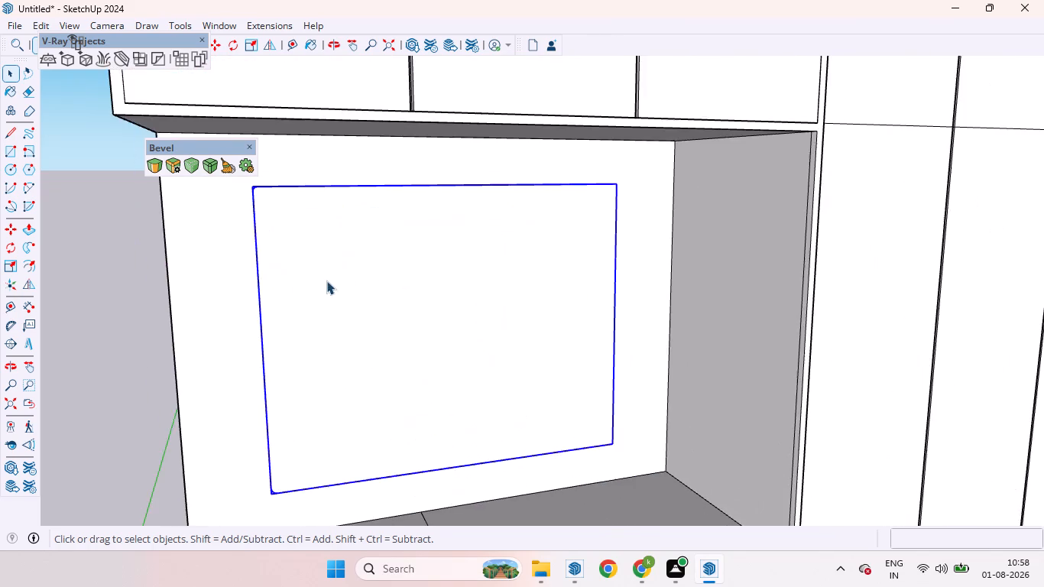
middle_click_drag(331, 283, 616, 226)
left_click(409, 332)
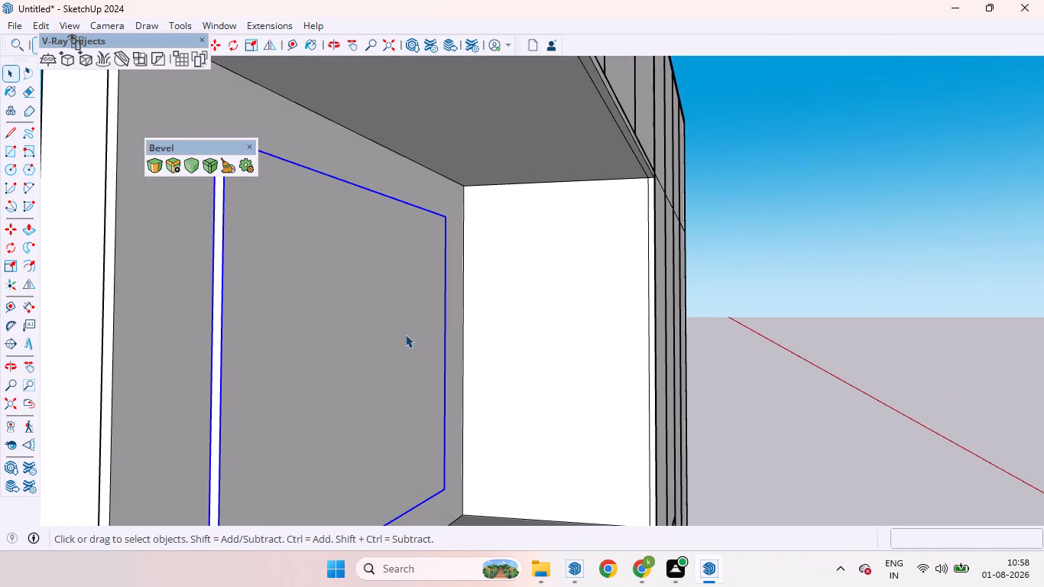
Close the floating Bevel tool set.
left_click(248, 144)
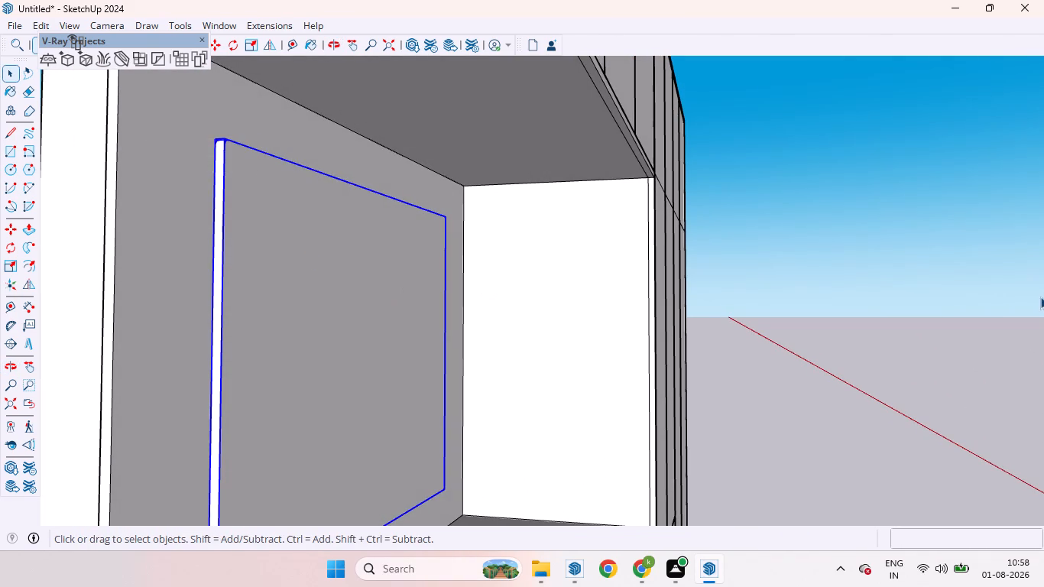
Open the rectangular panel above the desk for editing and select all of its connected geometry.
left_click(1039, 297)
triple_click(301, 329)
left_click(303, 329)
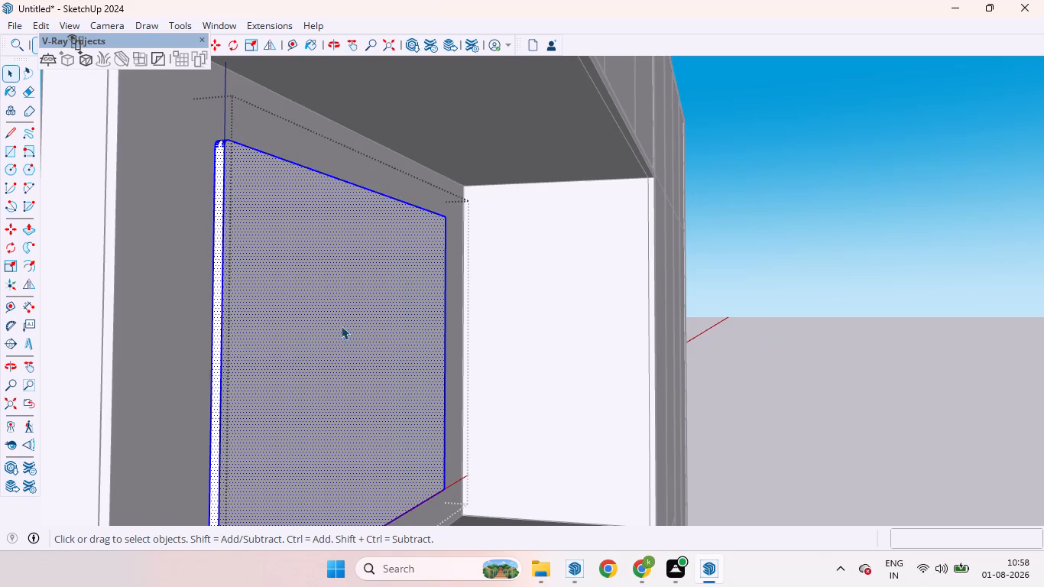
scroll(383, 341, "down", 6)
middle_click_drag(669, 331, 517, 351)
Display the V-Ray for SketchUp tool set, move it clear of the panel, and open the V-Ray Asset Editor.
right_click(605, 18)
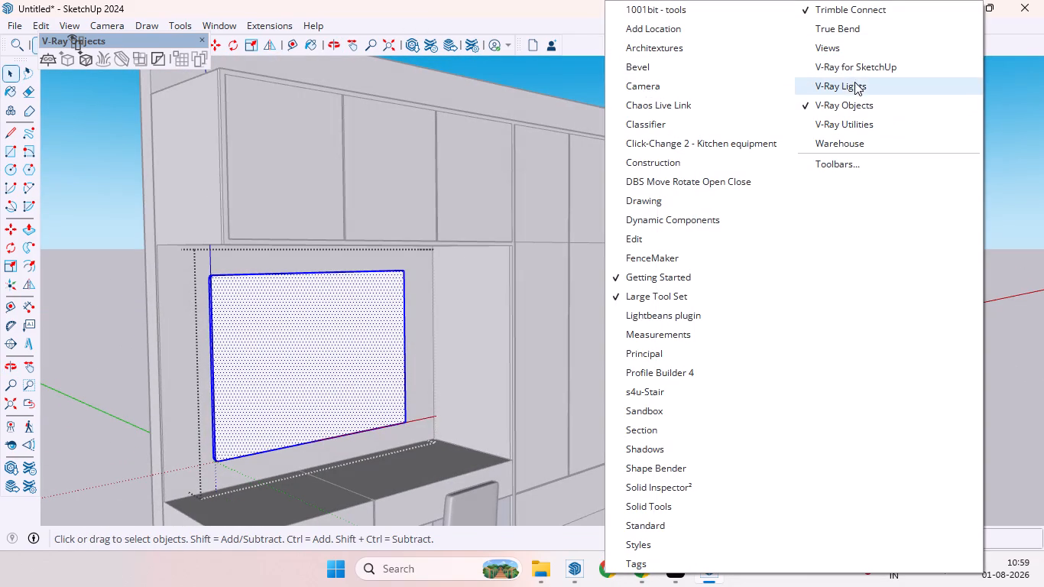
left_click(848, 70)
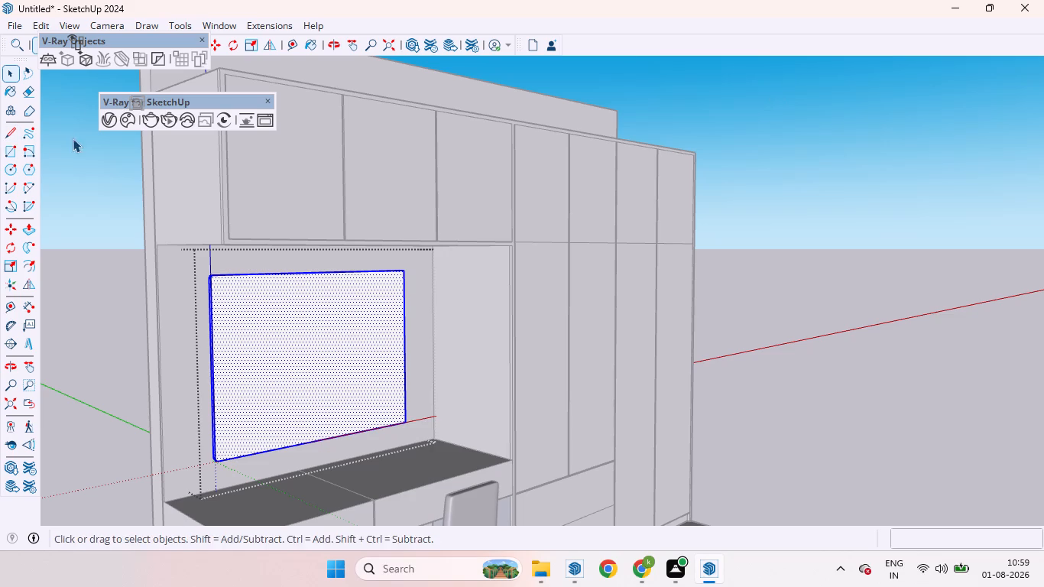
left_click(104, 118)
left_click_drag(174, 105, 180, 105)
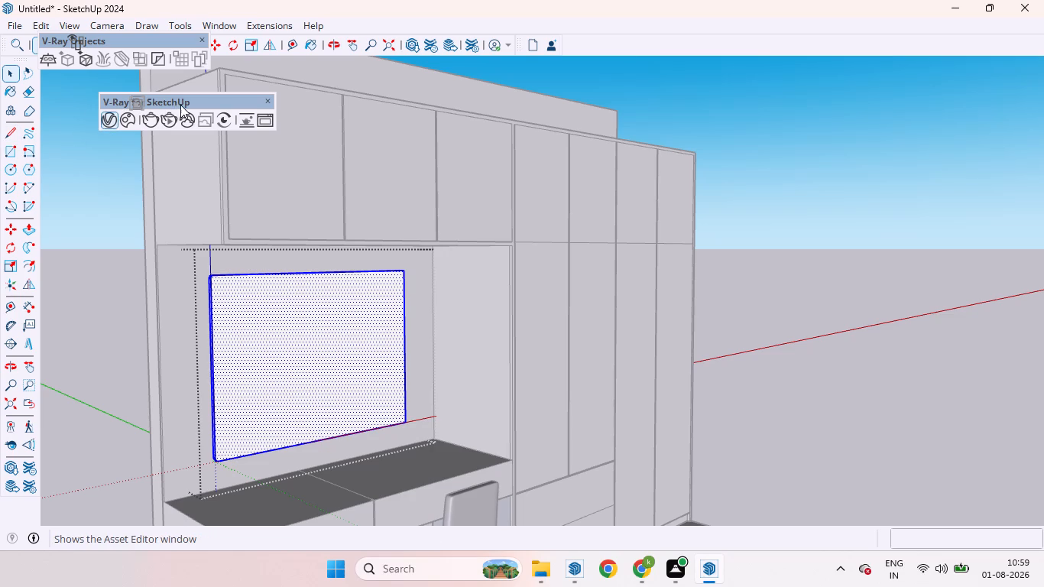
left_click_drag(180, 105, 438, 138)
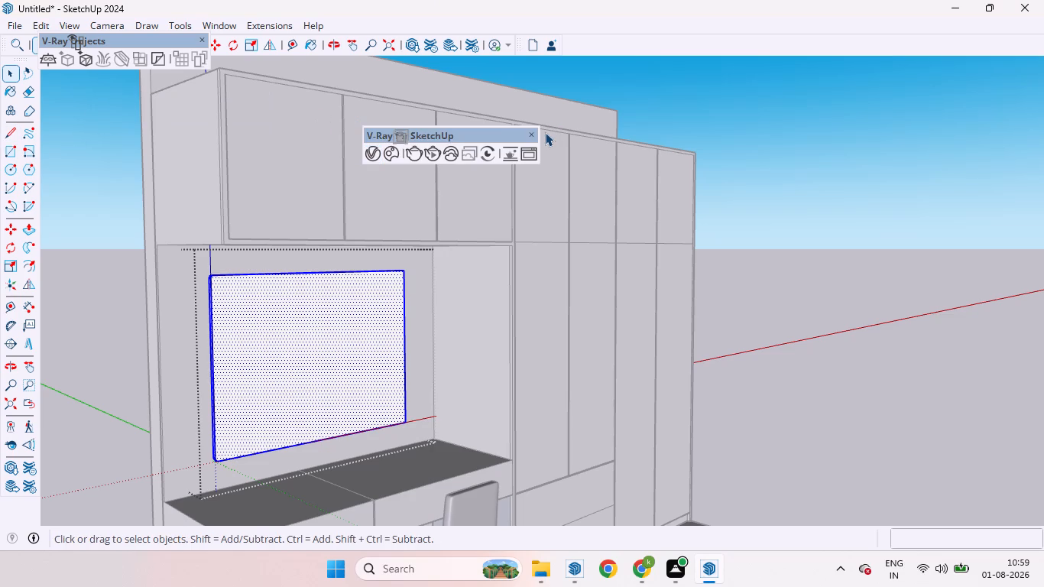
scroll(391, 120, "up", 11)
left_click_drag(459, 138, 598, 113)
left_click_drag(465, 131, 596, 127)
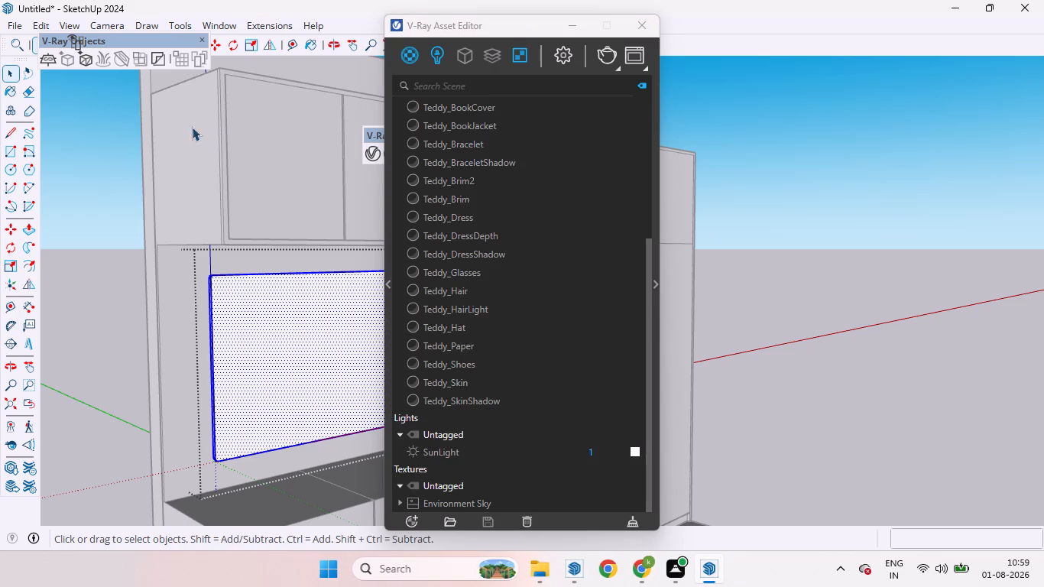
Create a new Generic V-Ray material and set its diffuse colour to black.
right_click(413, 44)
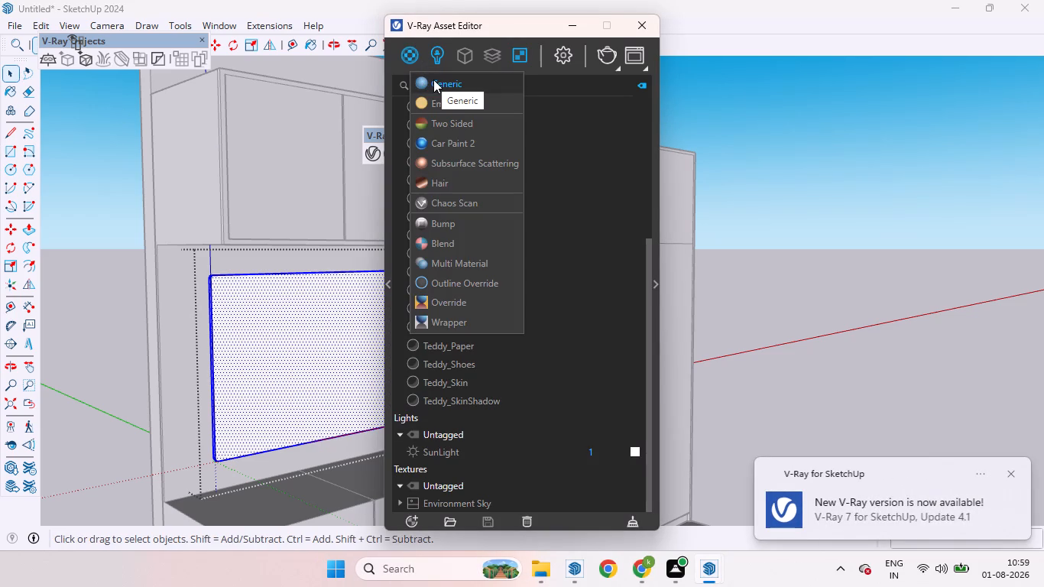
left_click(433, 79)
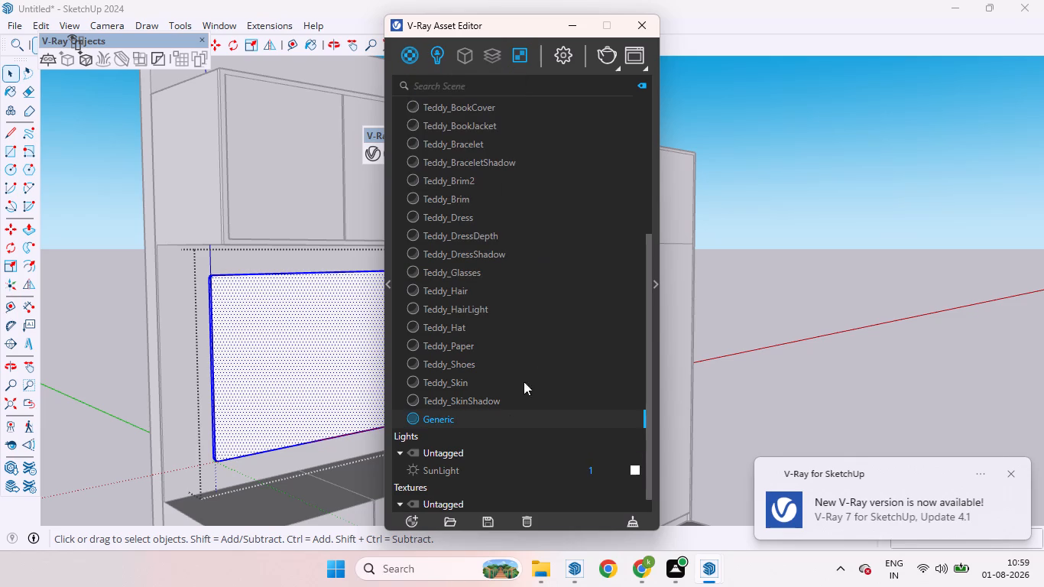
left_click(655, 287)
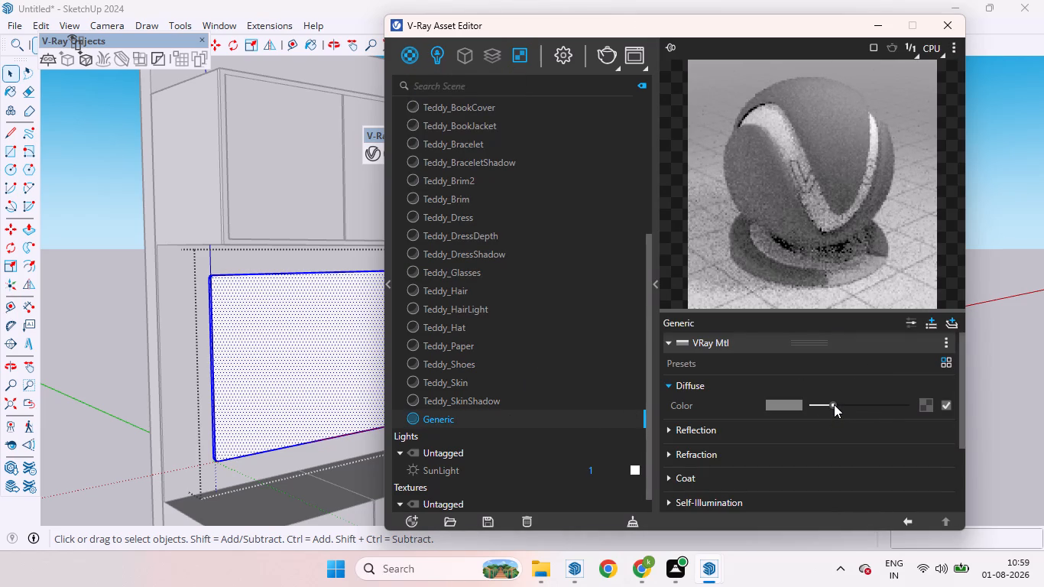
left_click_drag(834, 404, 770, 407)
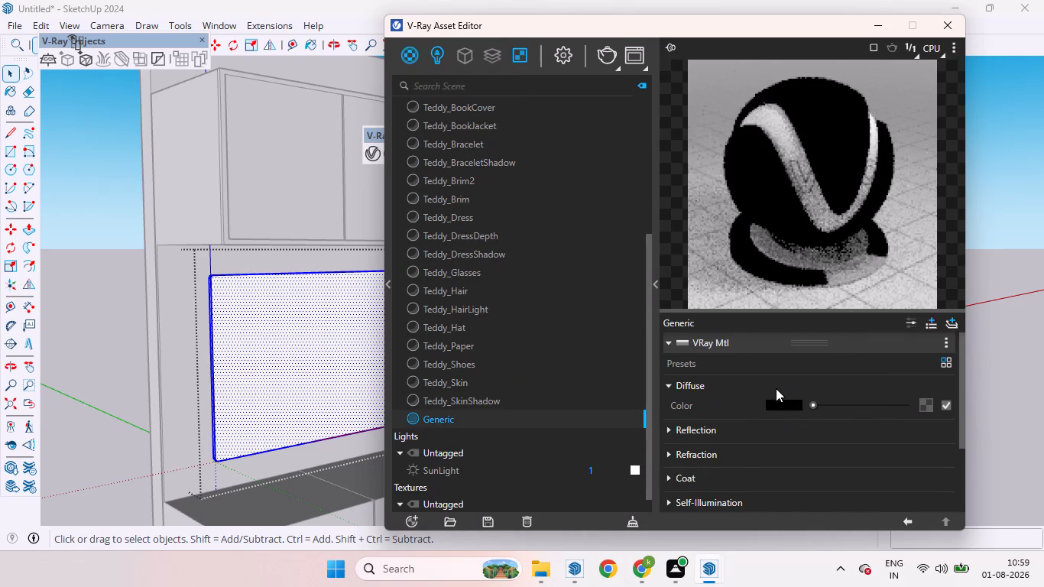
Set the Generic material's reflection colour and refraction colour both to full white.
left_click(696, 430)
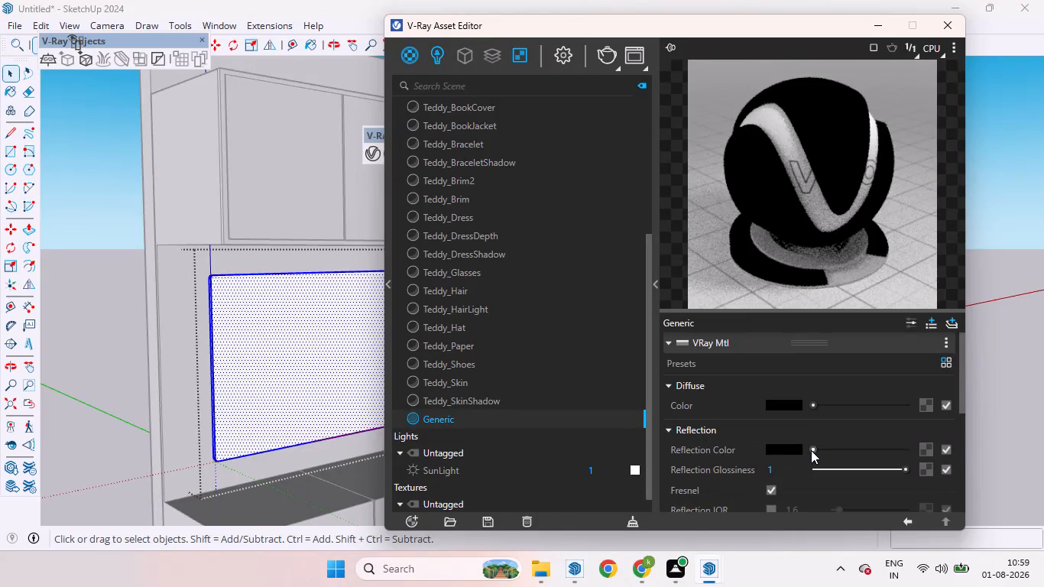
left_click_drag(811, 450, 966, 455)
scroll(815, 323, "down", 2)
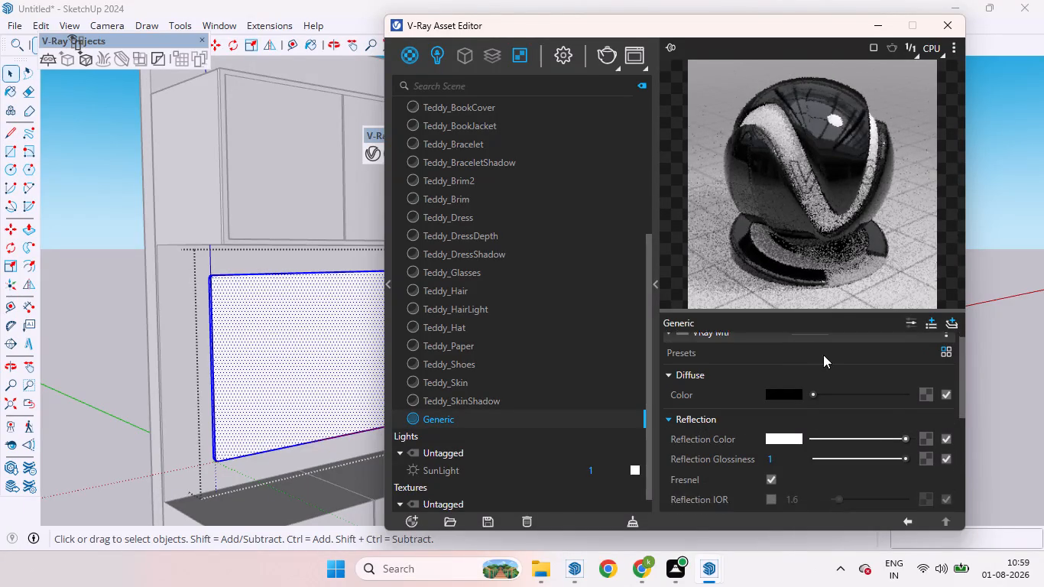
scroll(823, 355, "down", 2)
scroll(813, 384, "up", 2)
scroll(795, 406, "down", 2)
left_click(699, 357)
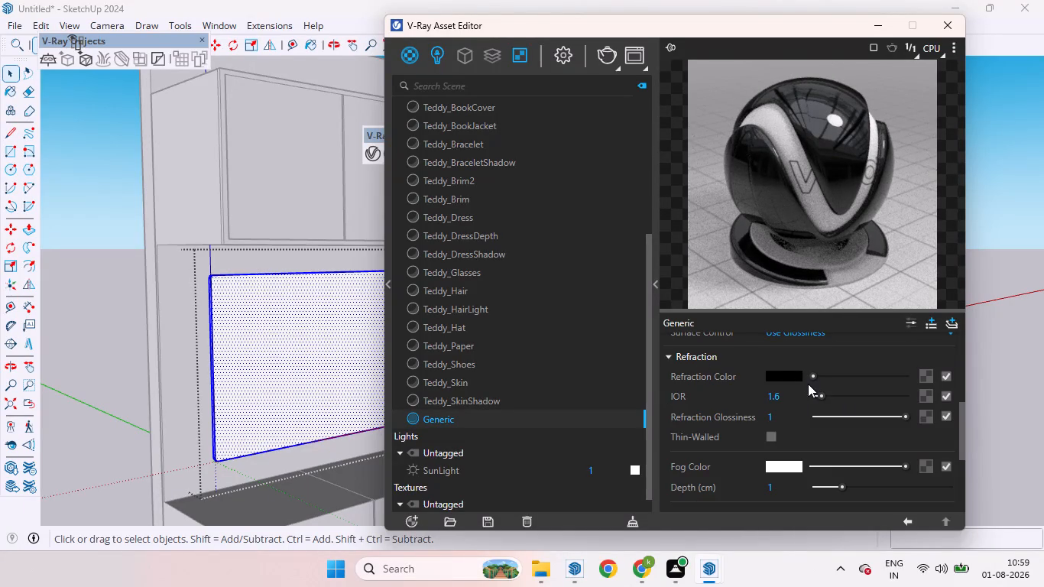
left_click_drag(815, 381, 981, 375)
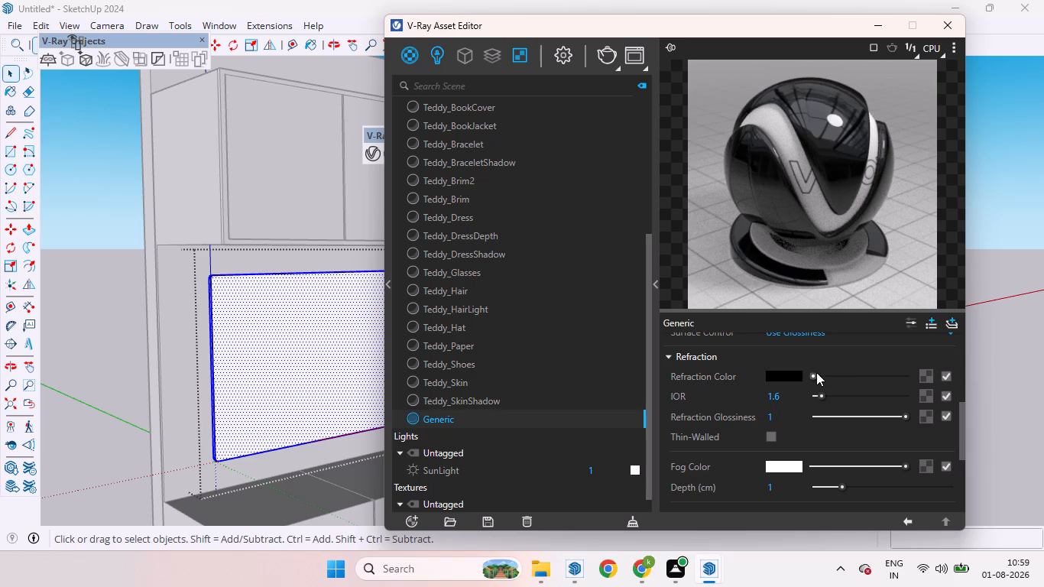
left_click_drag(815, 373, 944, 375)
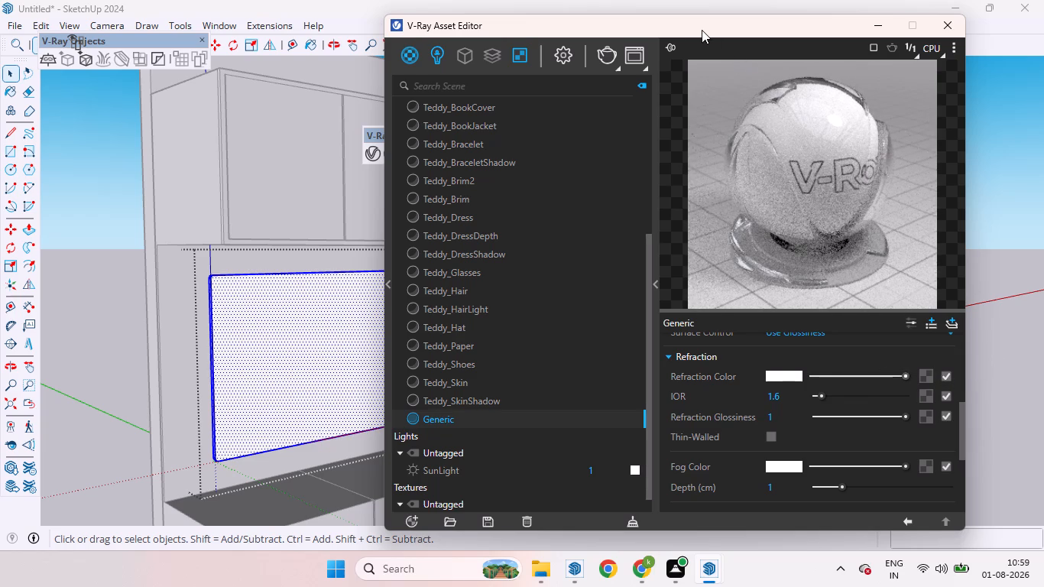
Apply the Generic material to the selected panel geometry above the desk and leave the panel's editing context.
left_click_drag(701, 29, 837, 70)
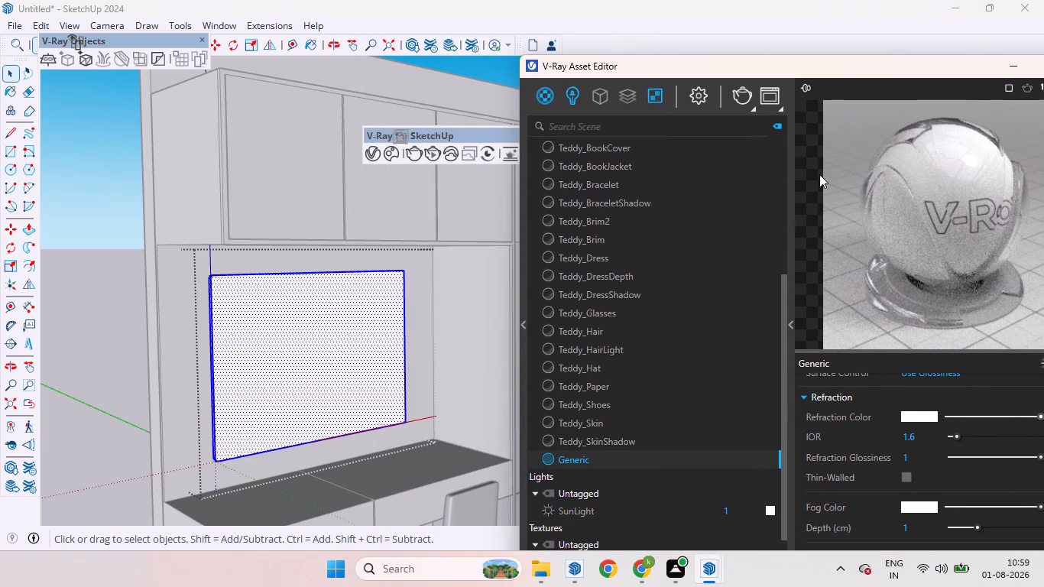
right_click(664, 457)
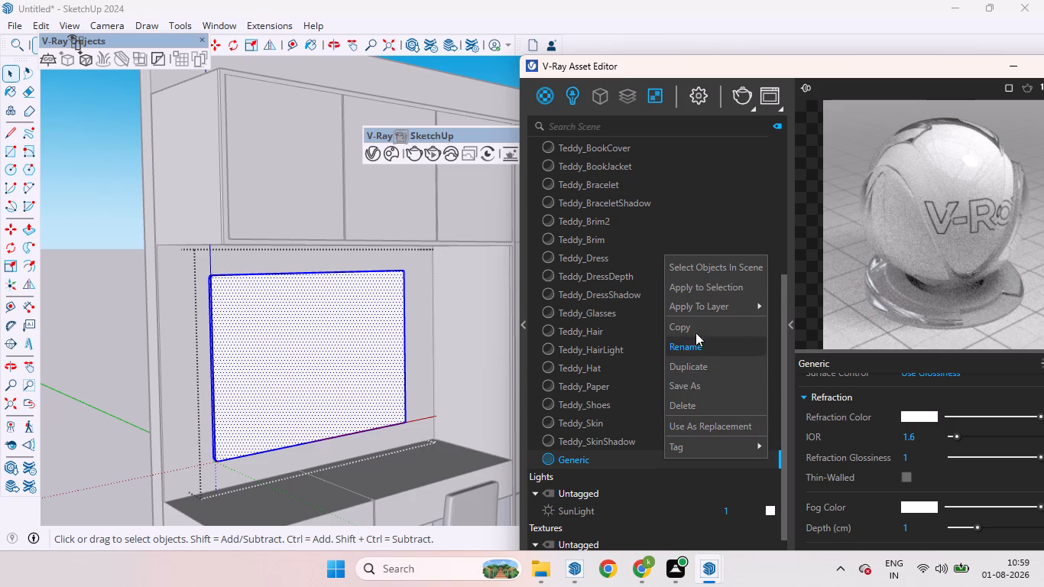
left_click(692, 290)
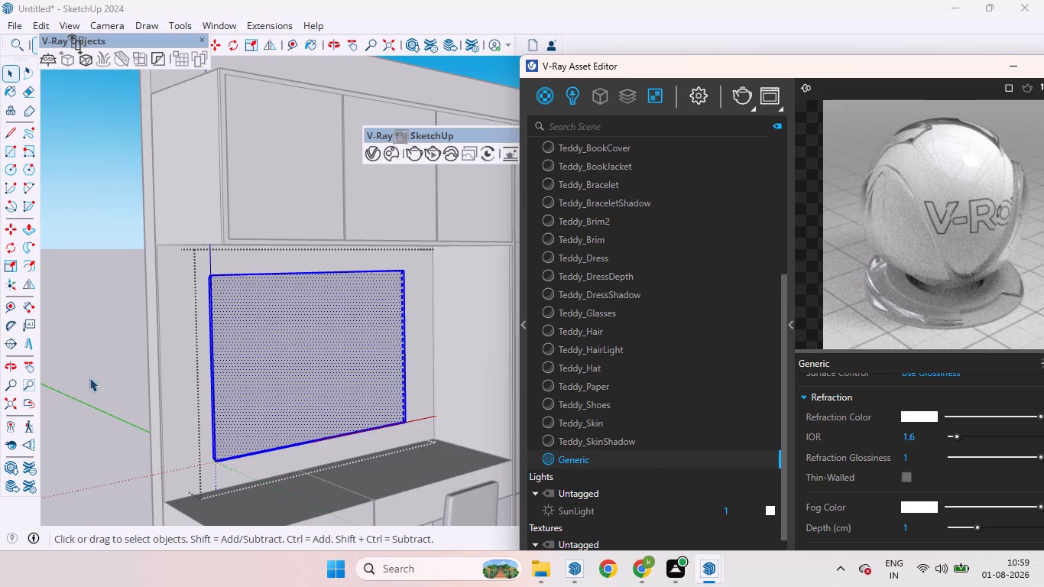
left_click(95, 345)
scroll(565, 280, "down", 6)
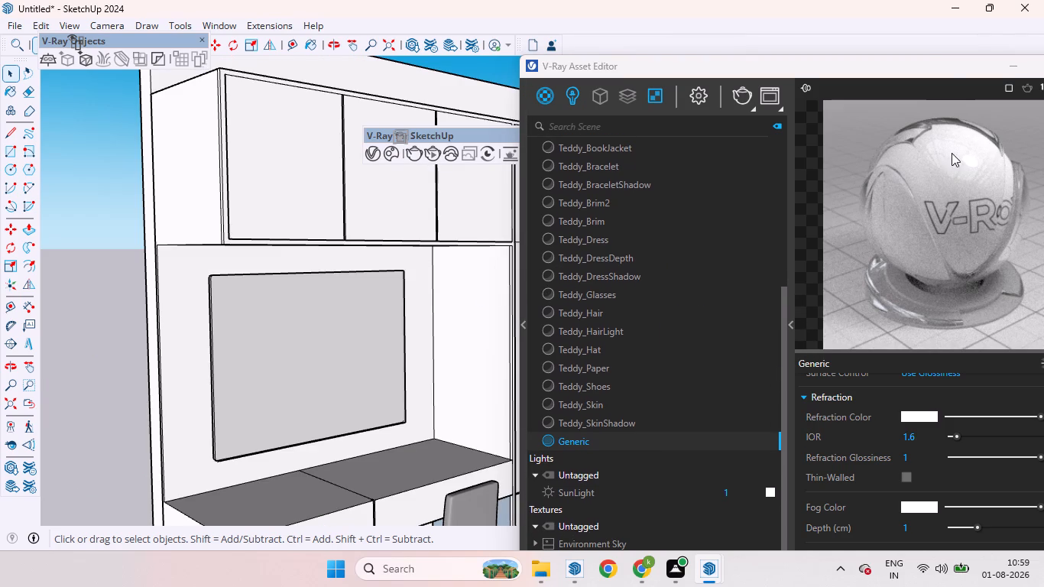
left_click_drag(953, 69, 720, 60)
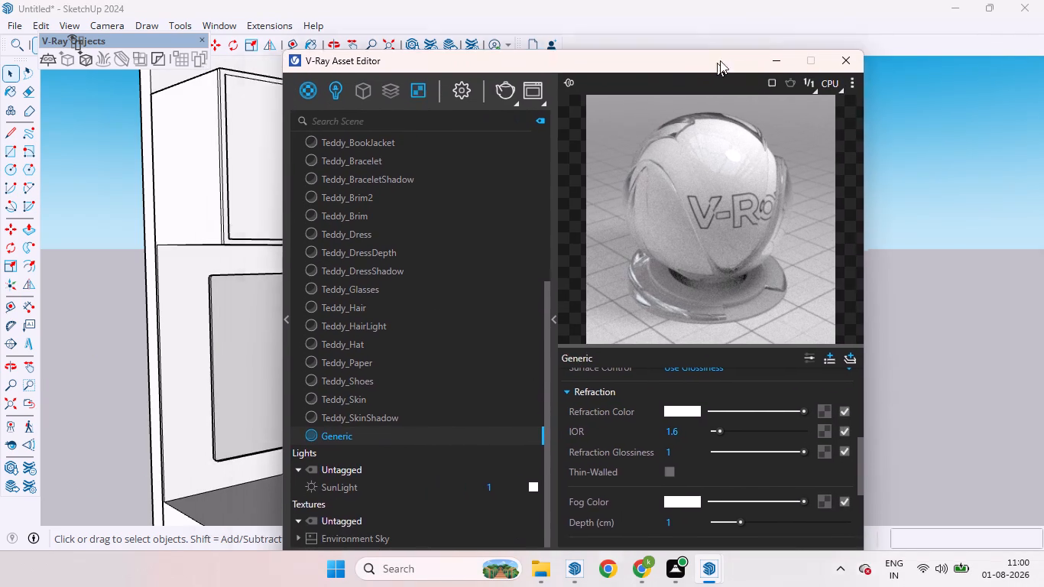
Delete the Generic material from the V-Ray scene materials.
left_click_drag(720, 60, 731, 48)
left_click(392, 423)
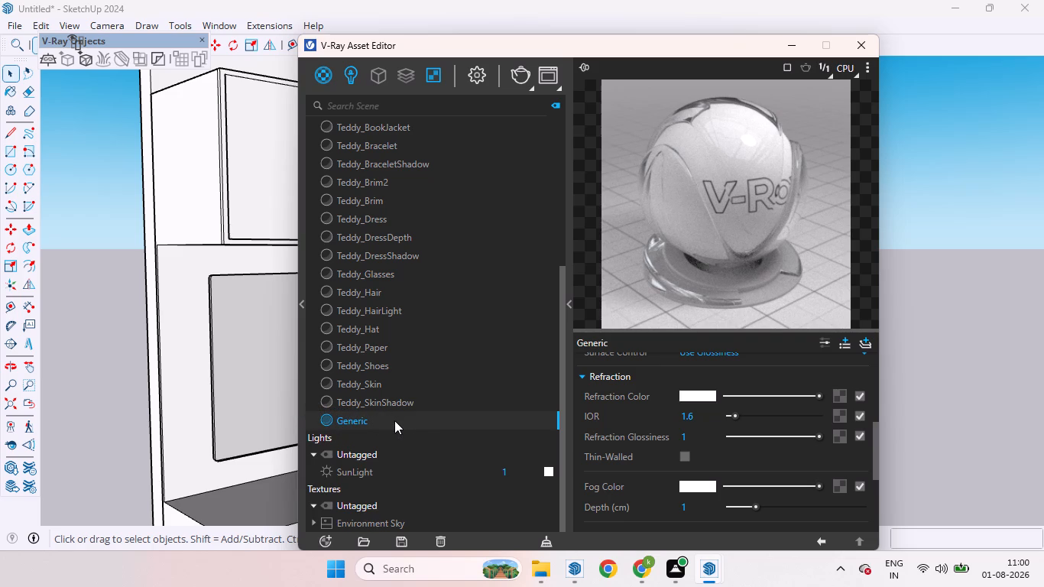
key("ctrl+z")
right_click(495, 419)
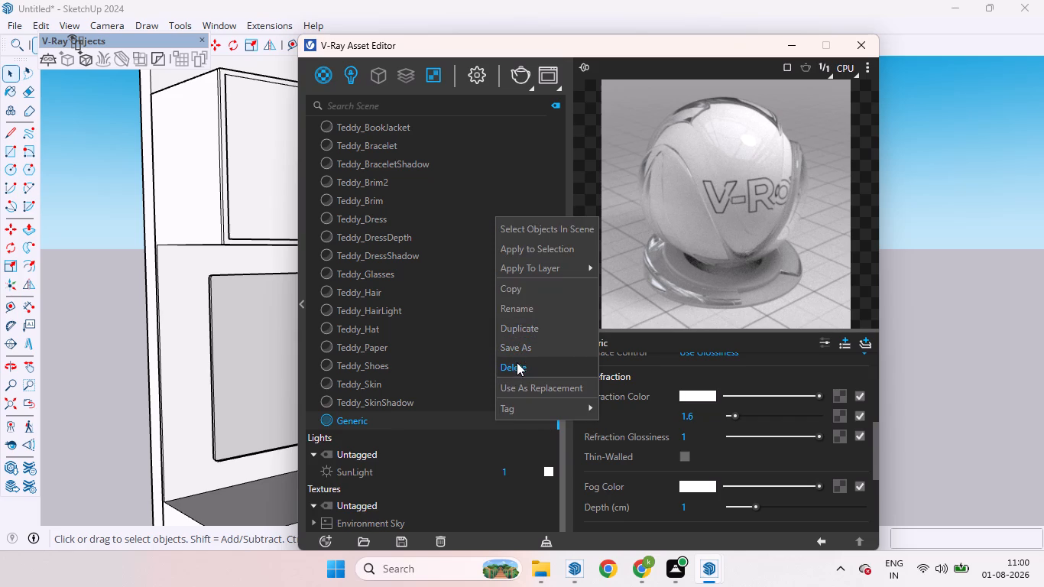
left_click(517, 368)
left_click(562, 287)
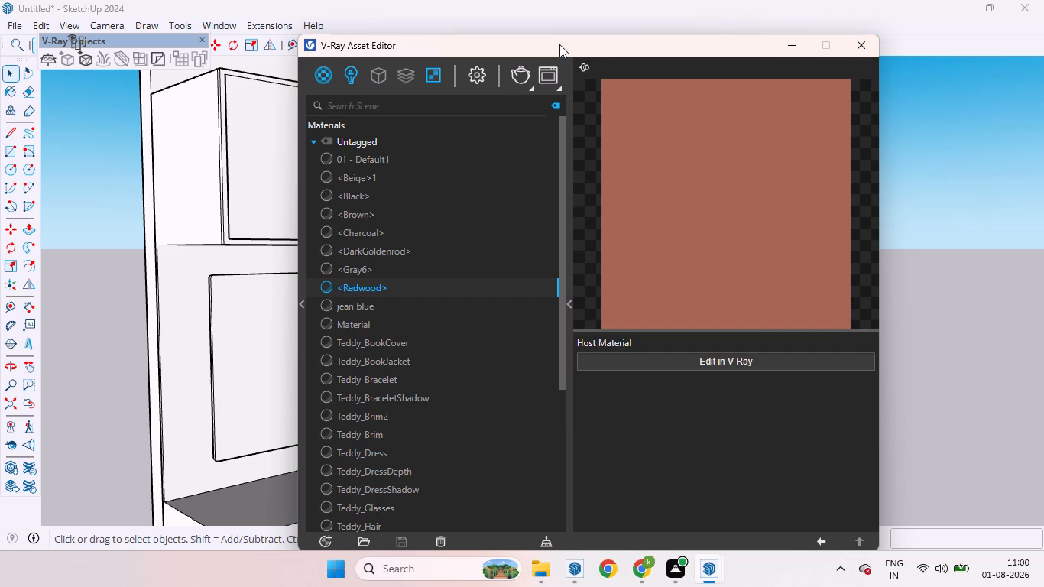
Open the panel above the desk for editing, select its front face, and create a new Generic V-Ray material.
left_click_drag(551, 44, 914, 141)
left_click(261, 394)
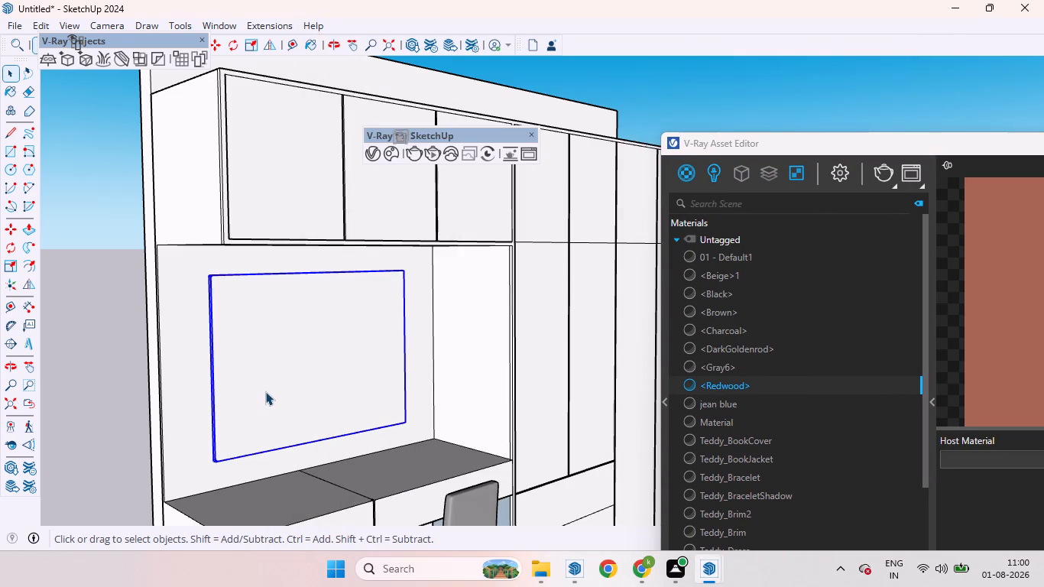
double_click(265, 391)
left_click(283, 378)
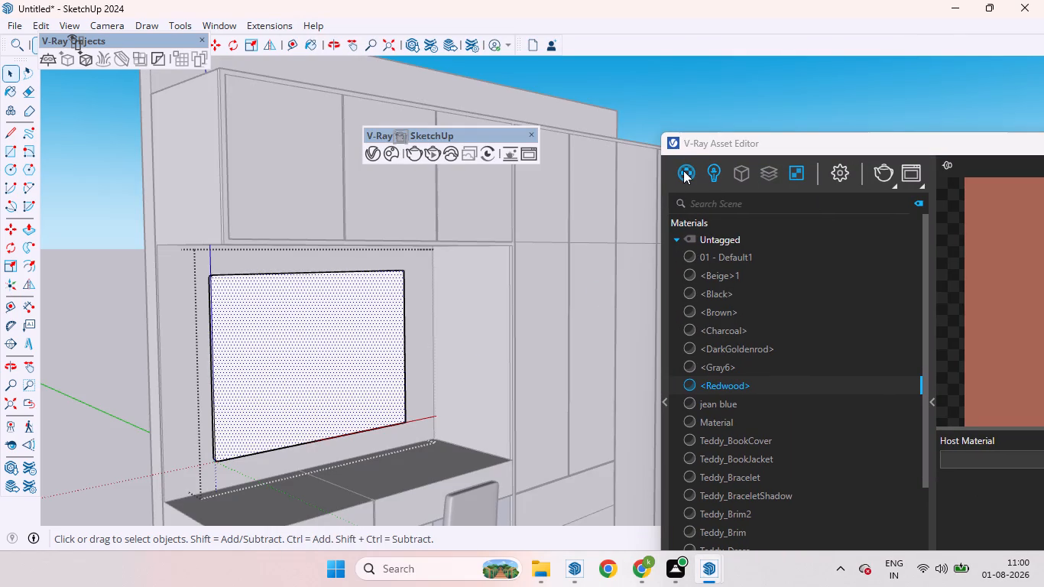
left_click(683, 170)
right_click(686, 171)
left_click(714, 207)
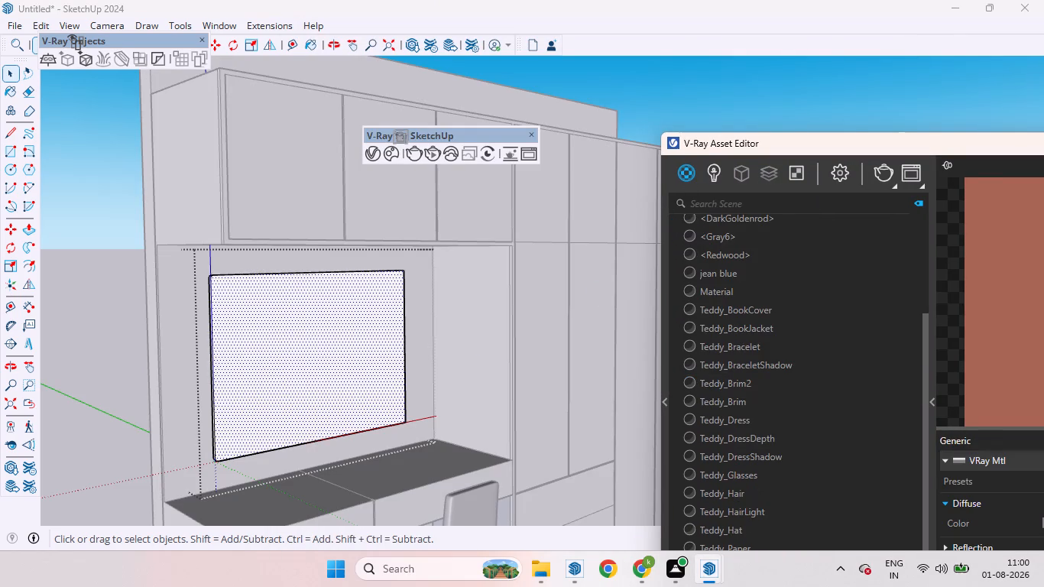
Set the new Generic material's diffuse and reflection colours to full white and turn off Fresnel.
left_click_drag(732, 146, 618, 0)
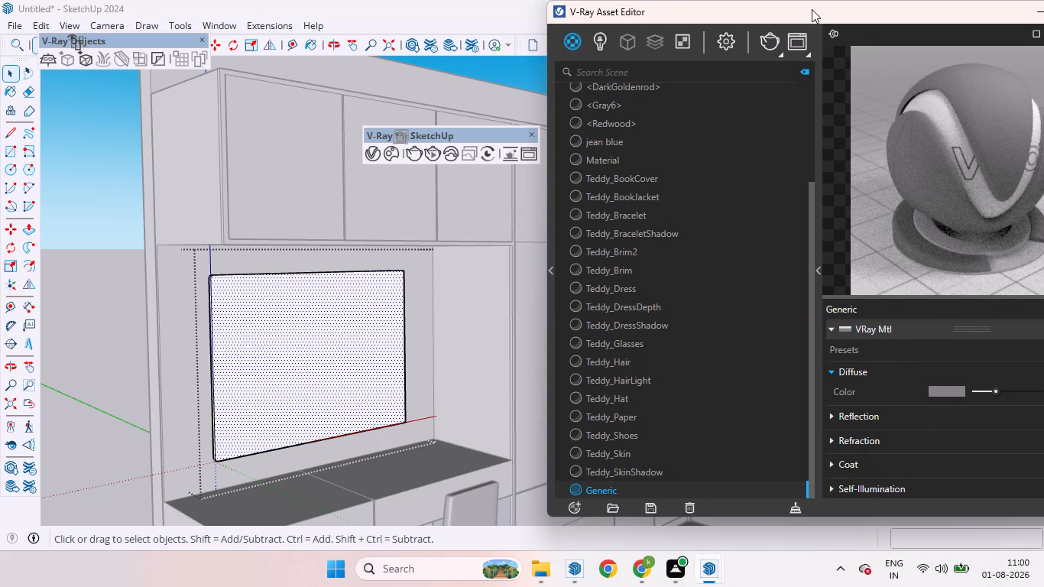
left_click_drag(812, 9, 592, 23)
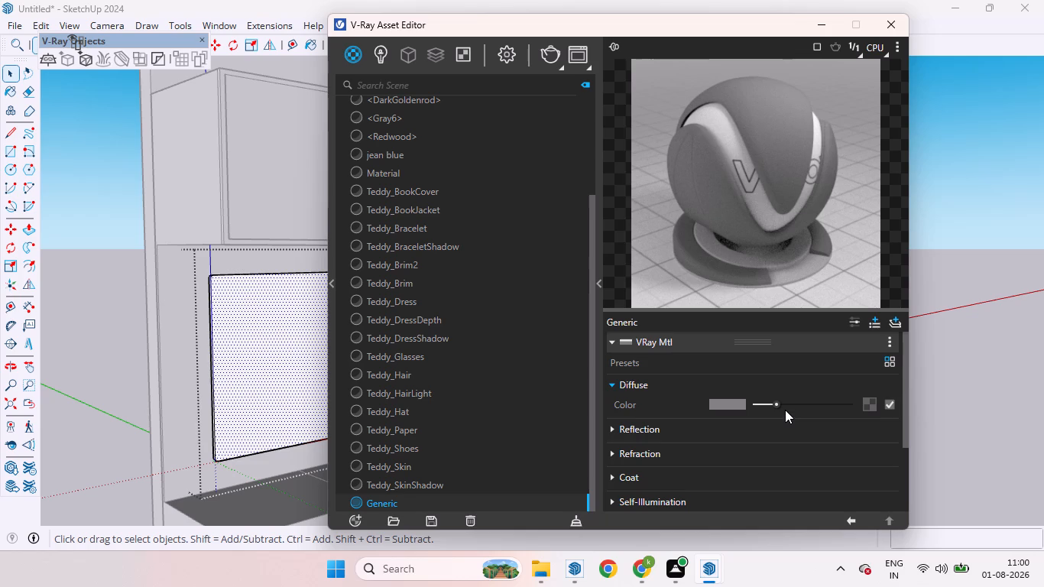
left_click_drag(778, 403, 913, 404)
left_click(648, 430)
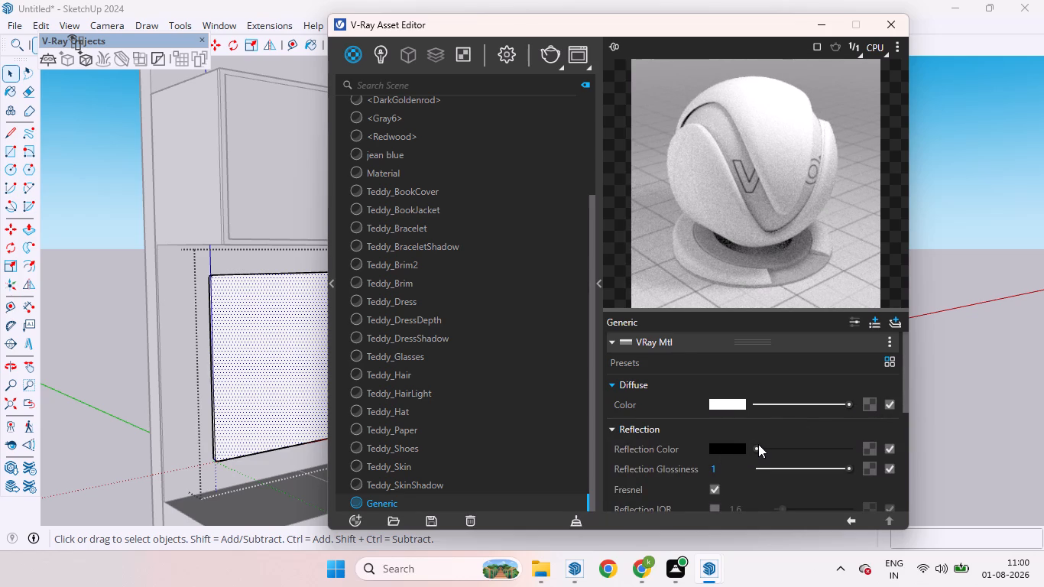
left_click_drag(758, 445, 920, 453)
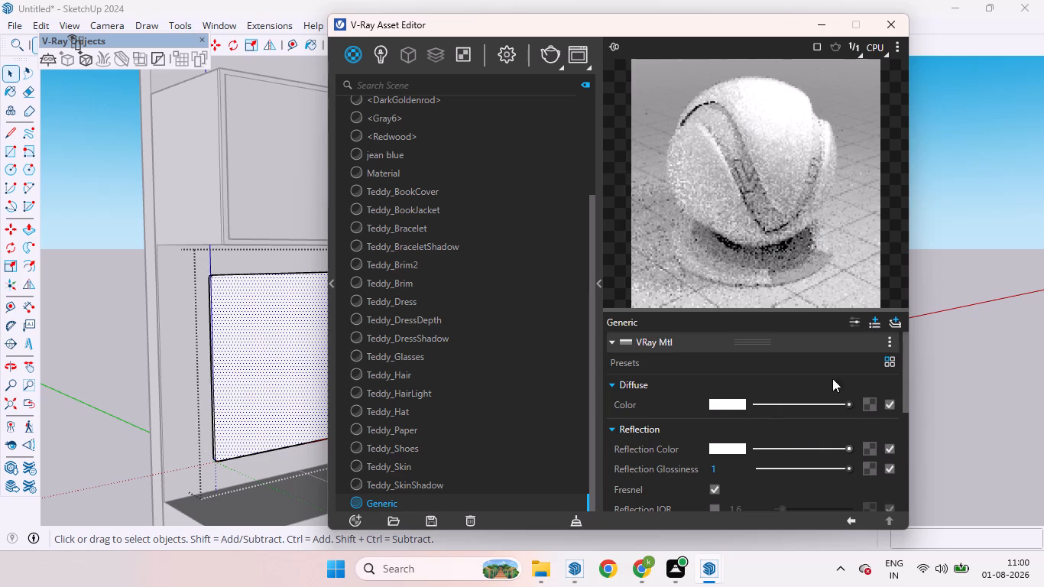
scroll(713, 447, "down", 1)
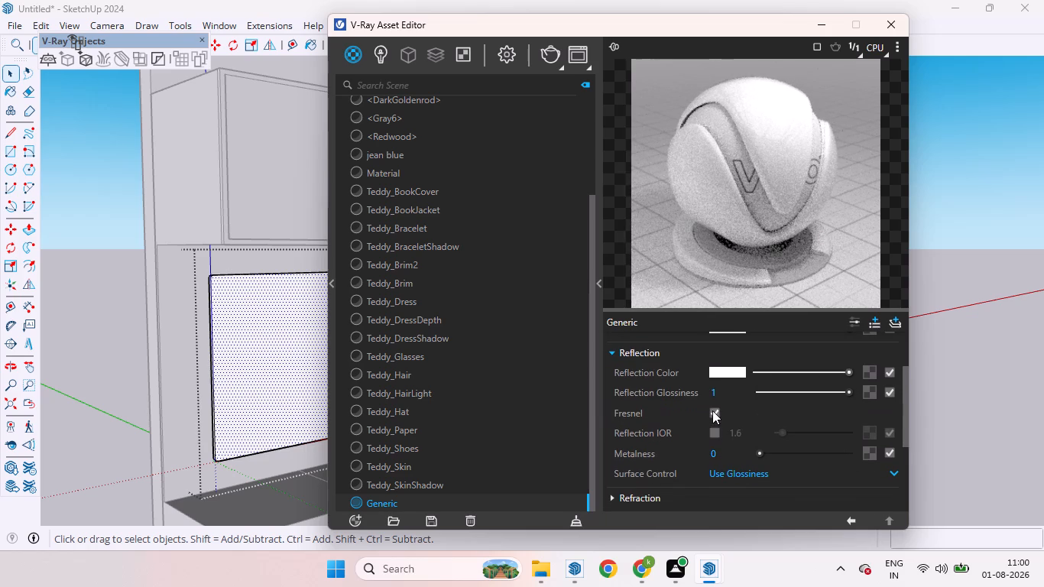
left_click(712, 410)
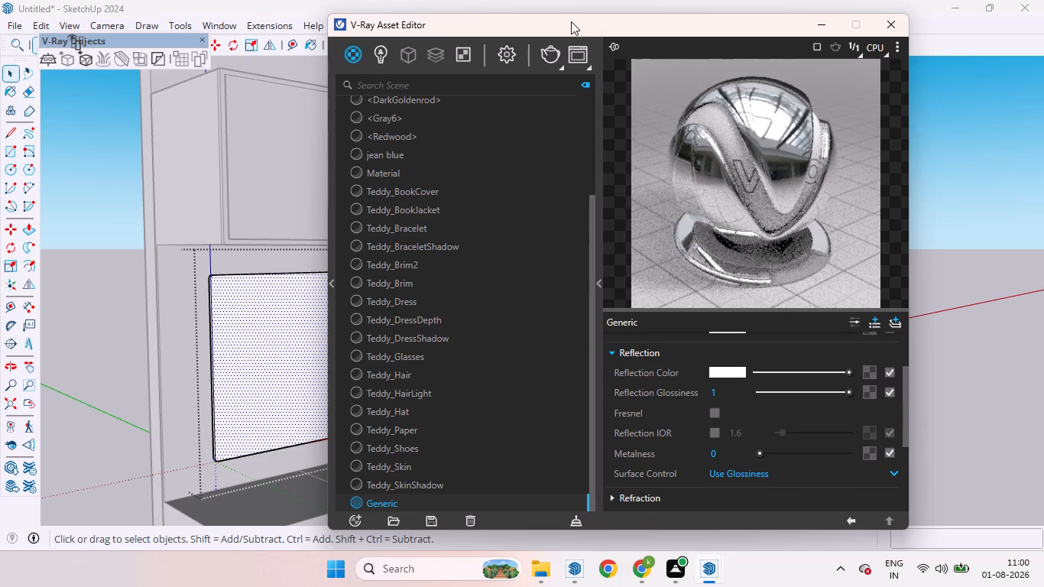
Apply the Generic material to the panel's selected front face and leave the panel's editing context.
left_click_drag(571, 21, 659, 5)
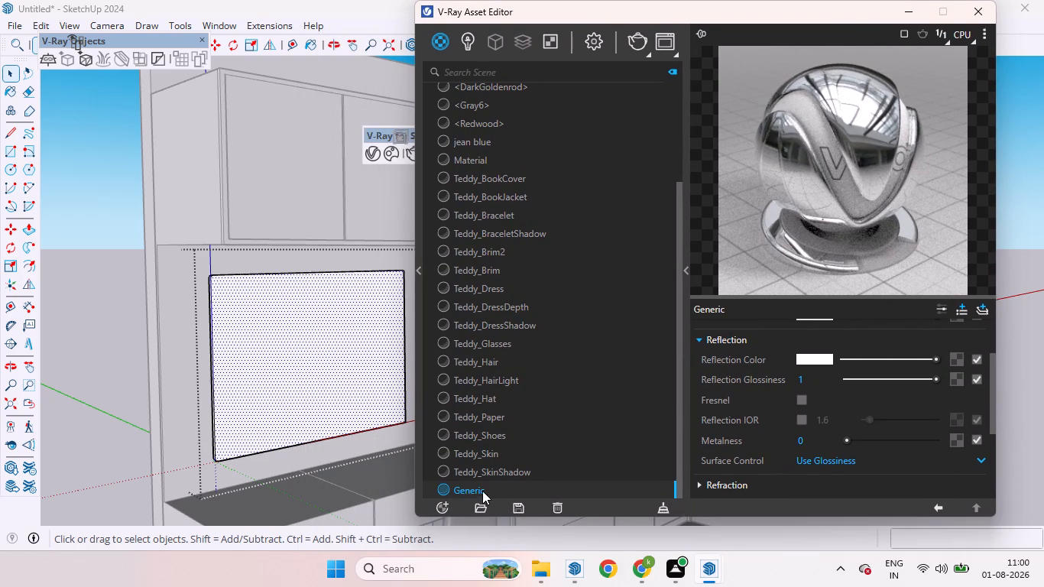
right_click(482, 491)
left_click(518, 317)
left_click(128, 364)
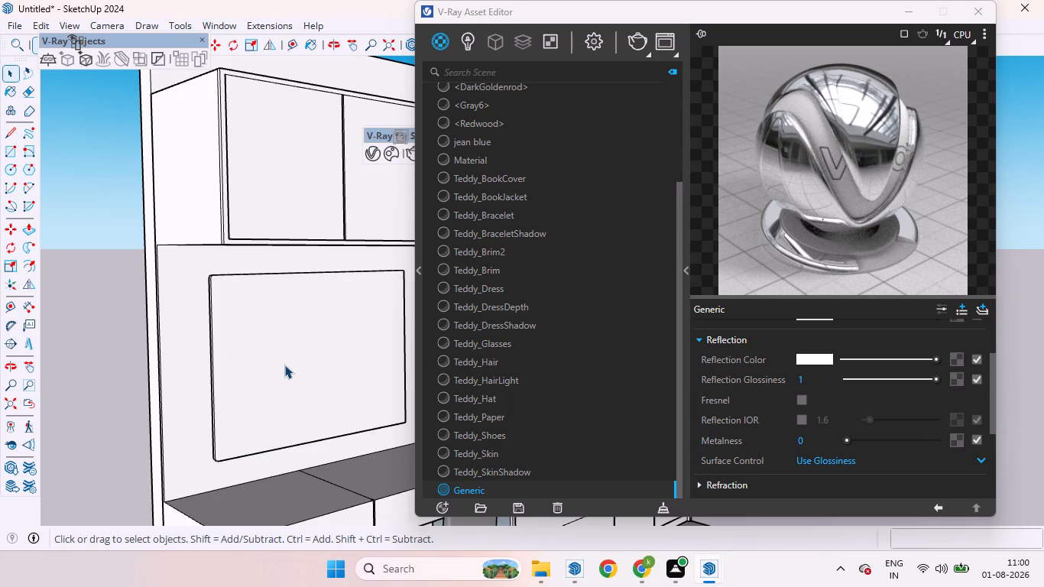
Select the whole panel above the desk as one object and apply the Generic material to it.
left_click(284, 365)
left_click(285, 365)
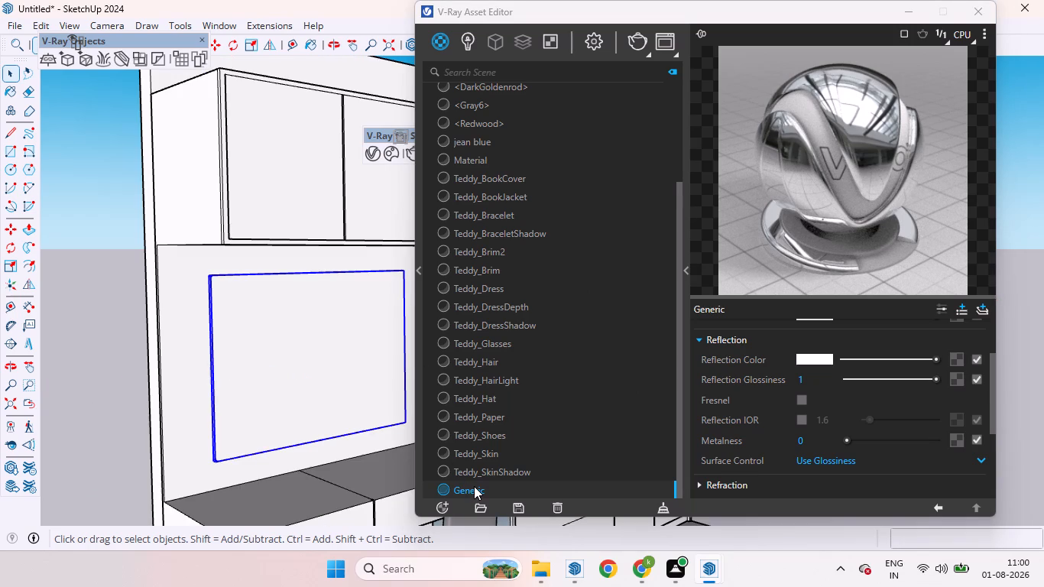
left_click(474, 486)
right_click(474, 486)
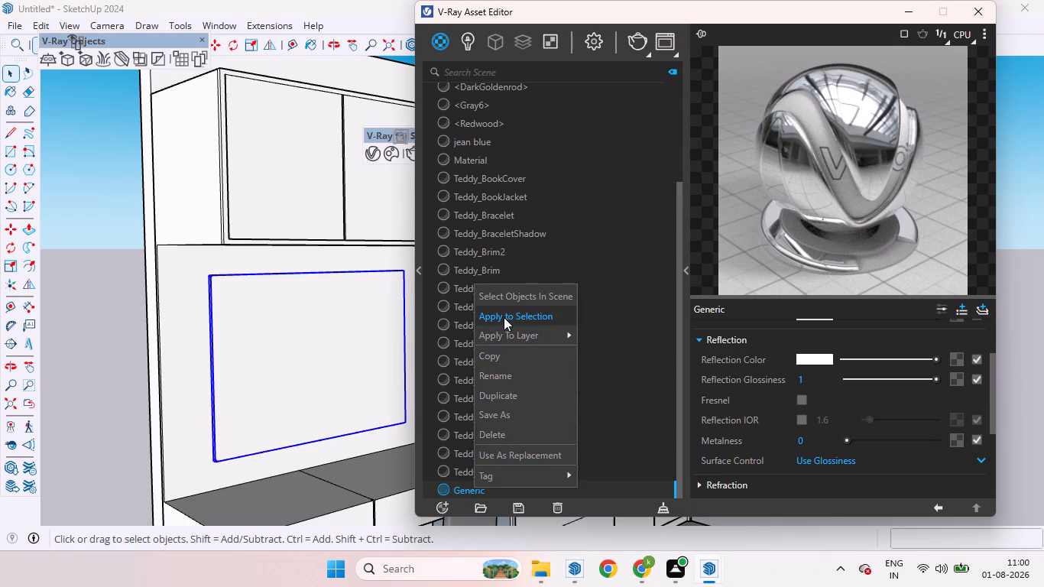
left_click(504, 317)
left_click(118, 367)
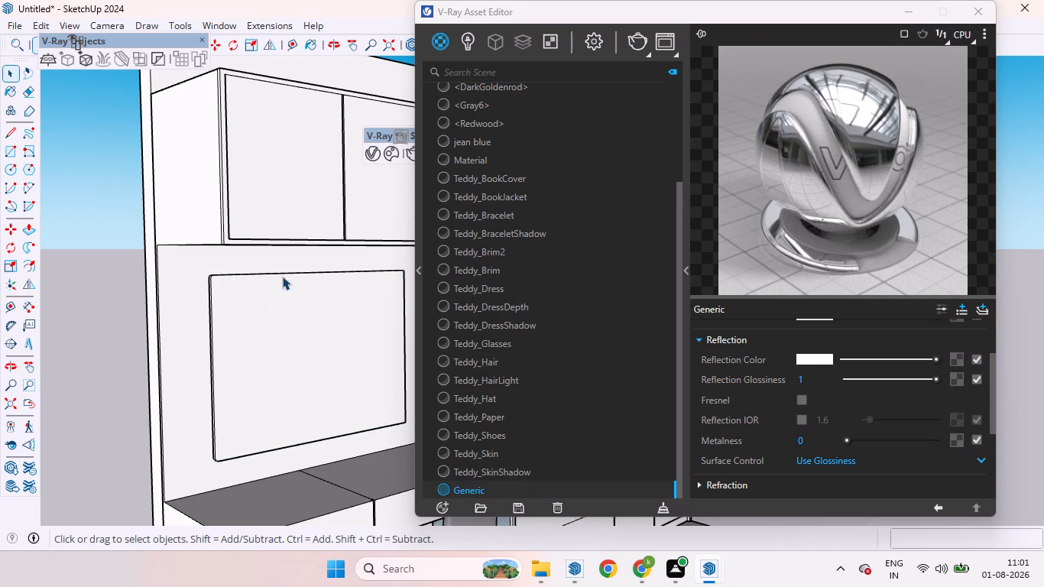
Apply the Generic material to all faces inside the panel, leave its editing context, and close the V-Ray Asset Editor.
scroll(278, 323, "down", 4)
middle_click_drag(270, 319, 113, 327)
scroll(264, 319, "up", 9)
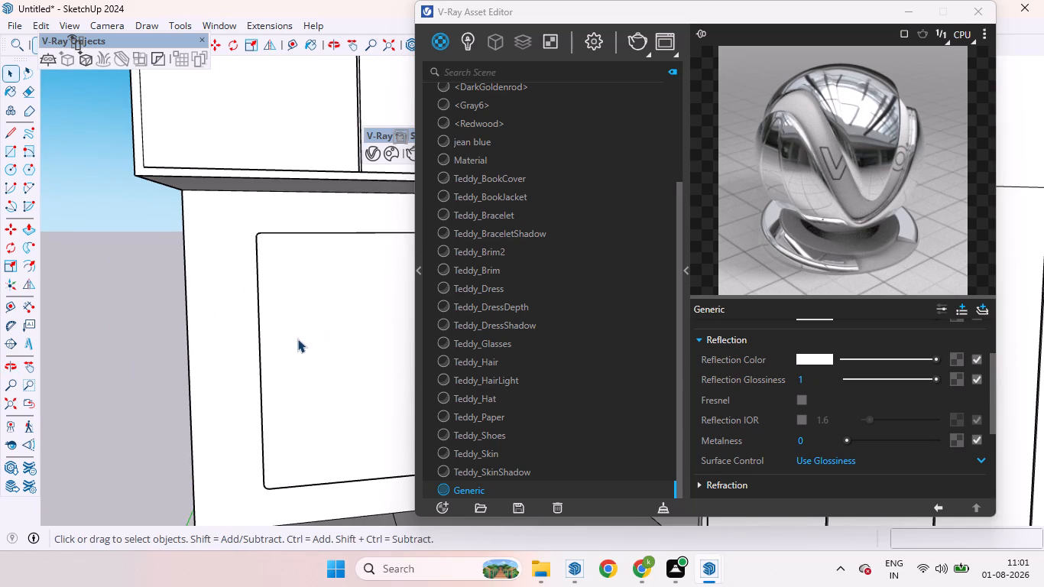
triple_click(299, 336)
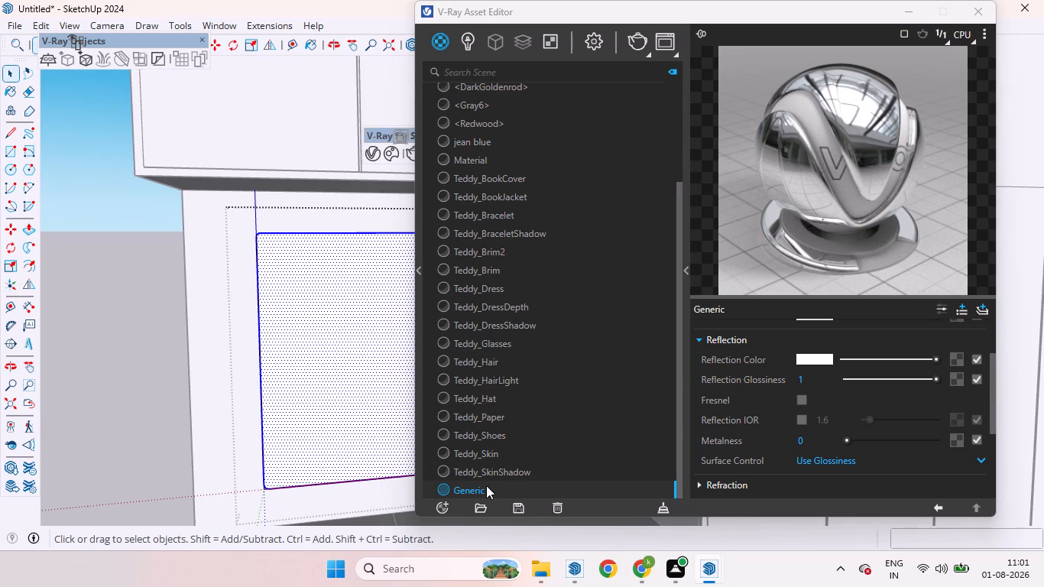
left_click(488, 488)
right_click(488, 488)
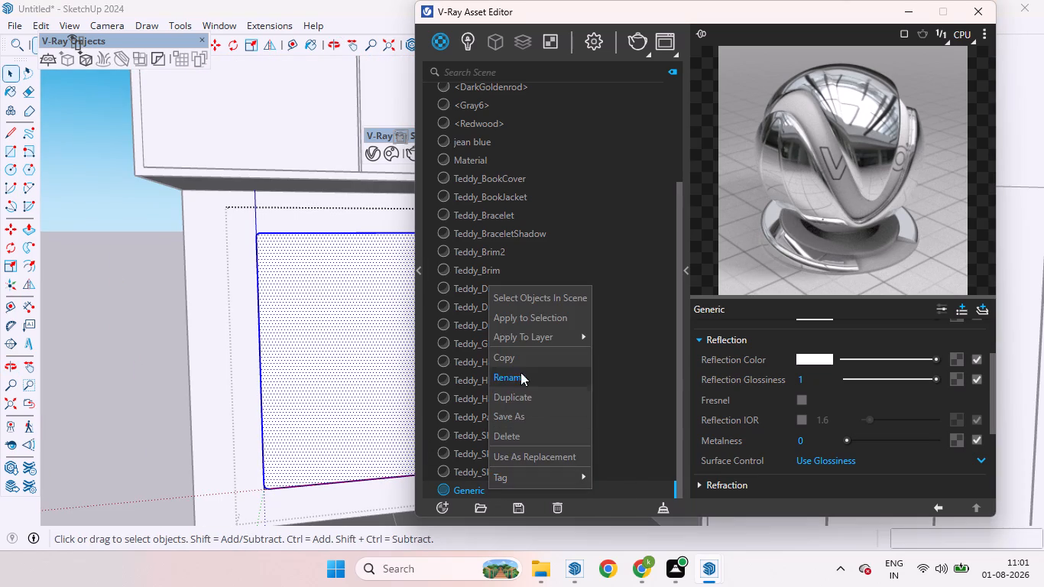
left_click(516, 316)
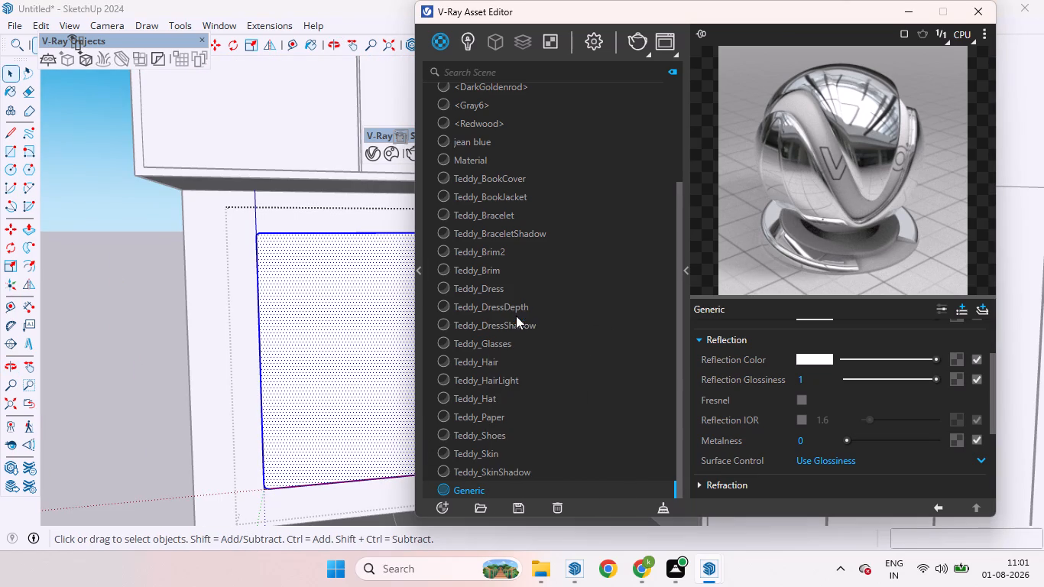
left_click(114, 365)
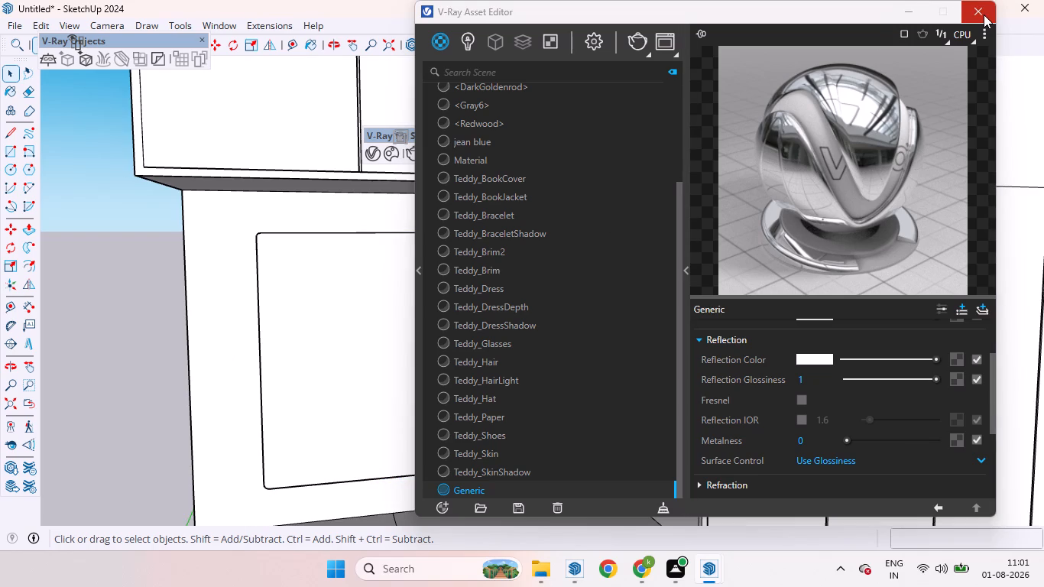
left_click(984, 15)
Examine the wardrobe unit and the side profile of the panel above the desk.
scroll(462, 308, "down", 12)
middle_click_drag(740, 335, 636, 288)
scroll(507, 264, "up", 4)
scroll(498, 257, "down", 1)
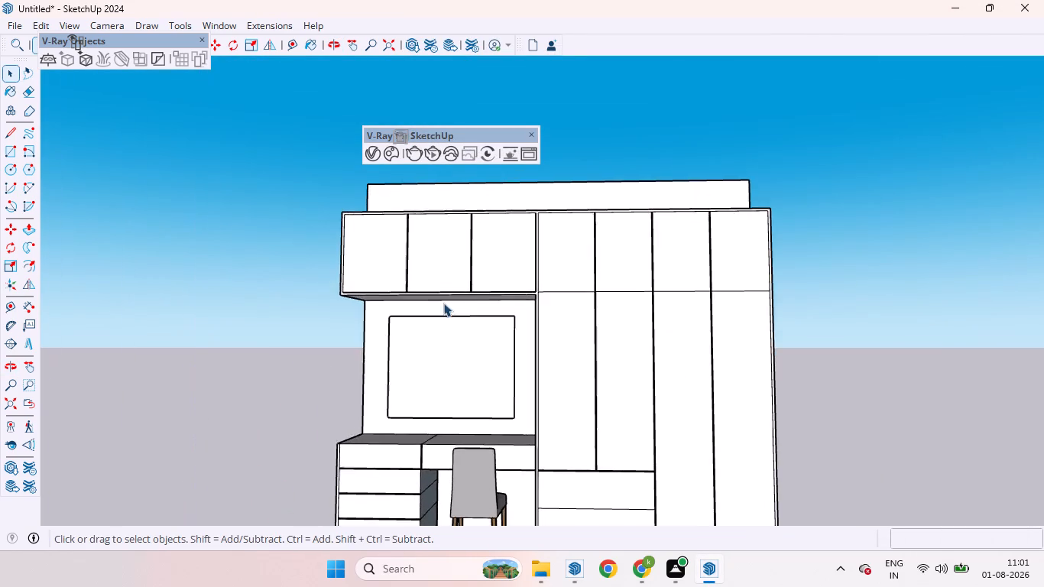
scroll(443, 306, "up", 4)
middle_click_drag(364, 338, 812, 392)
scroll(229, 401, "up", 6)
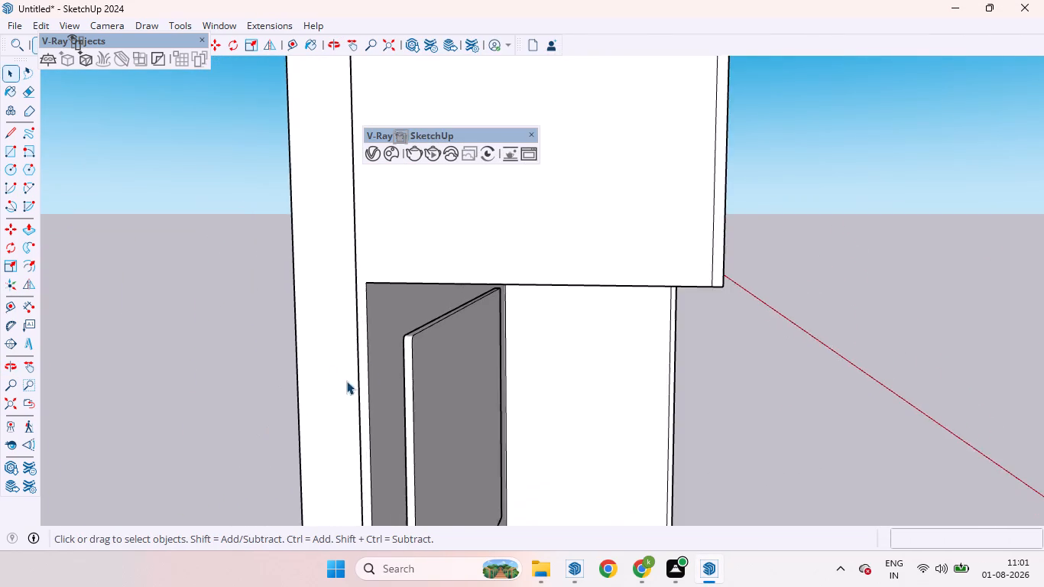
scroll(346, 381, "up", 7)
middle_click_drag(412, 367, 443, 355)
Open the panel for editing and Push/Pull its front face part-way into its thickness, dividing the side edge into two strips.
double_click(495, 360)
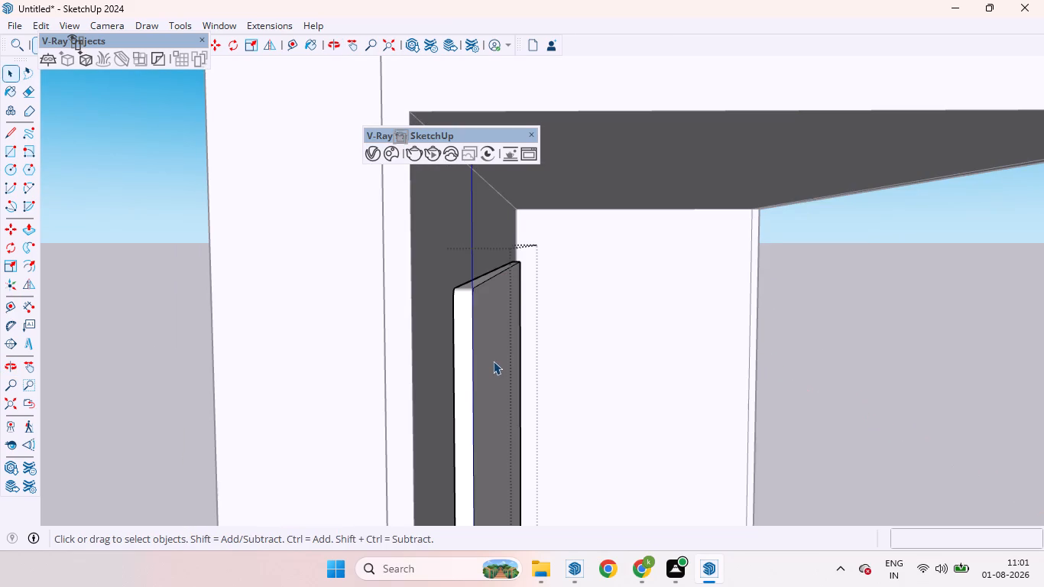
left_click(489, 361)
double_click(479, 360)
left_click(457, 352)
triple_click(462, 351)
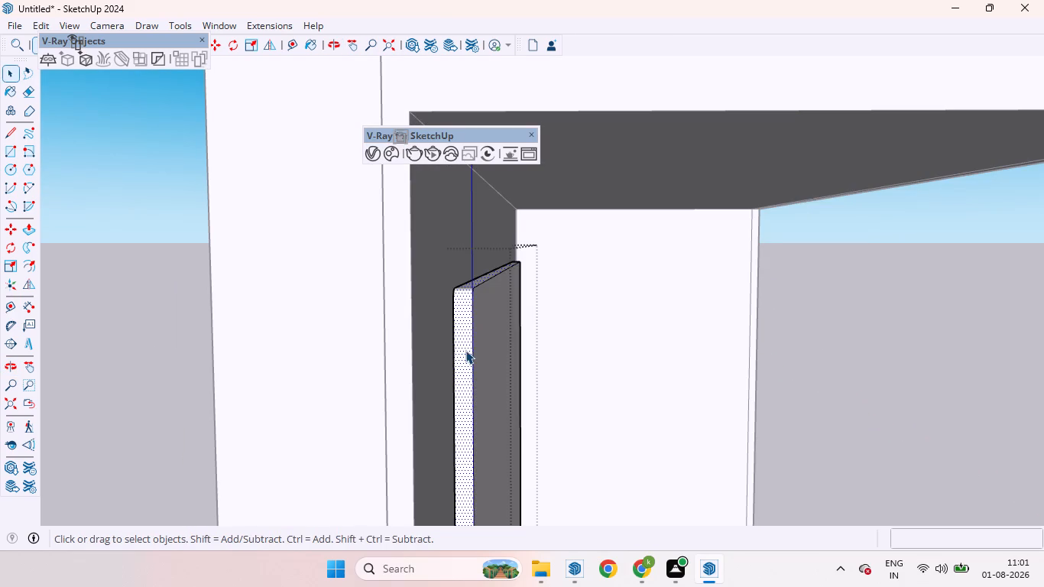
scroll(462, 340, "up", 8)
triple_click(475, 339)
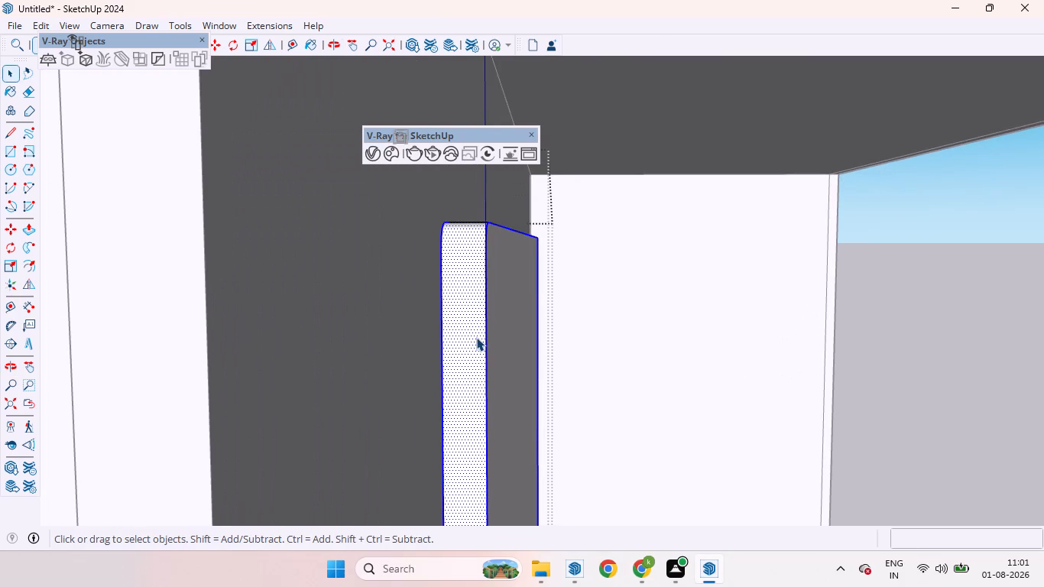
scroll(459, 308, "up", 4)
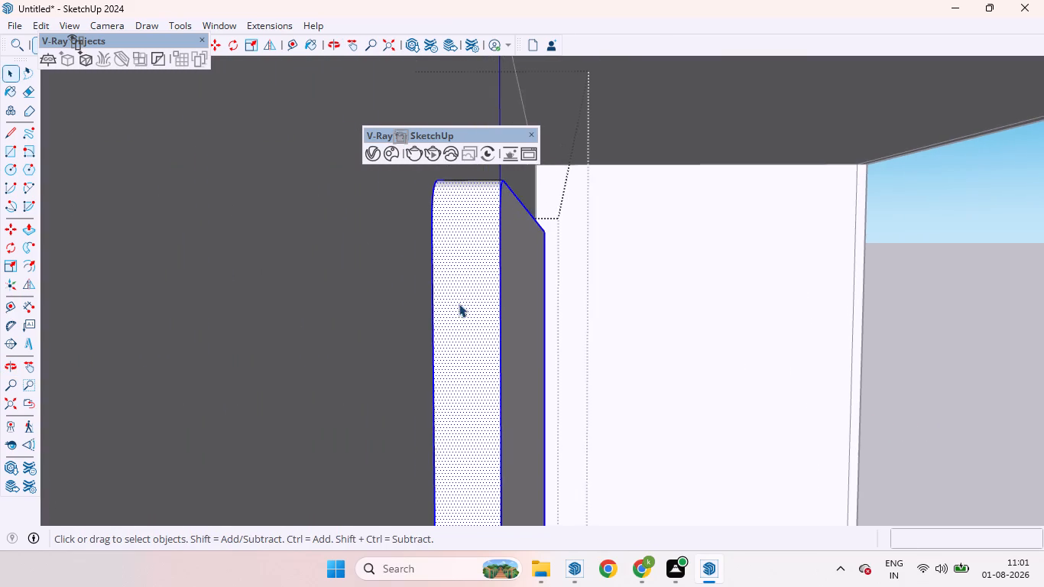
middle_click_drag(459, 299, 447, 352)
scroll(452, 306, "up", 4)
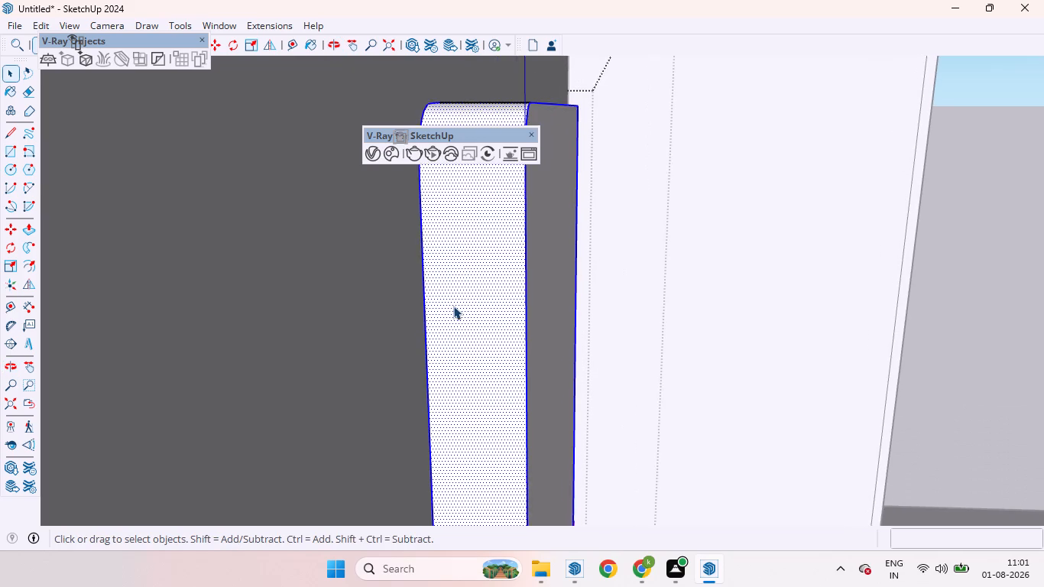
scroll(453, 306, "up", 2)
scroll(458, 310, "down", 8)
scroll(469, 318, "up", 1)
scroll(469, 319, "down", 2)
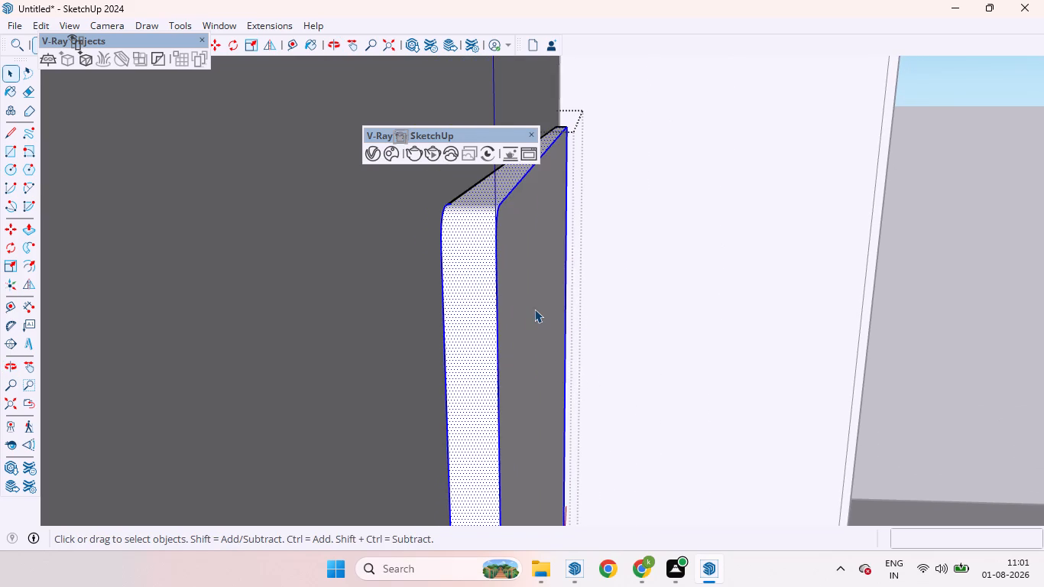
key("p")
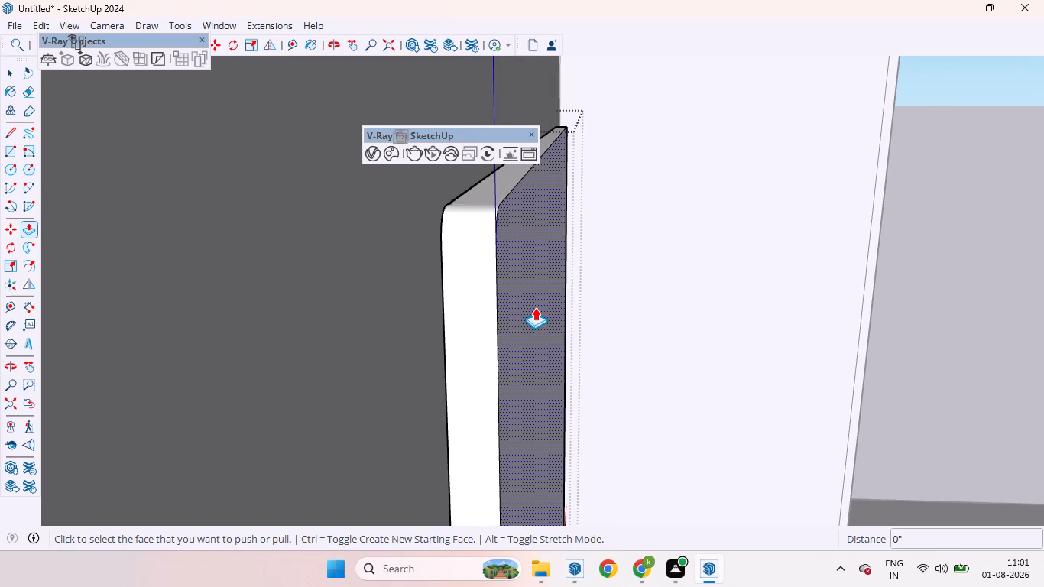
left_click_drag(525, 309, 507, 310)
key("space")
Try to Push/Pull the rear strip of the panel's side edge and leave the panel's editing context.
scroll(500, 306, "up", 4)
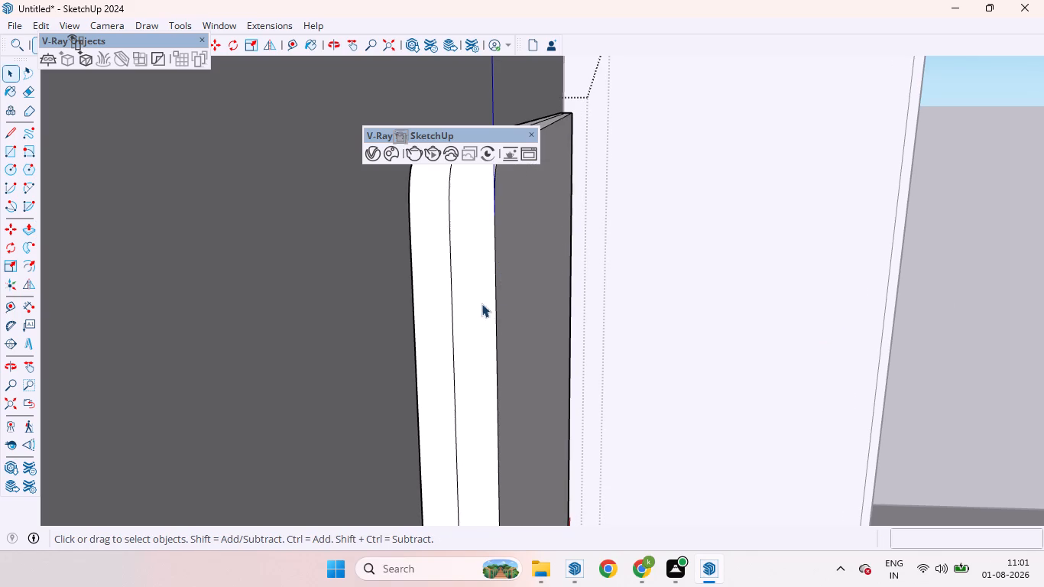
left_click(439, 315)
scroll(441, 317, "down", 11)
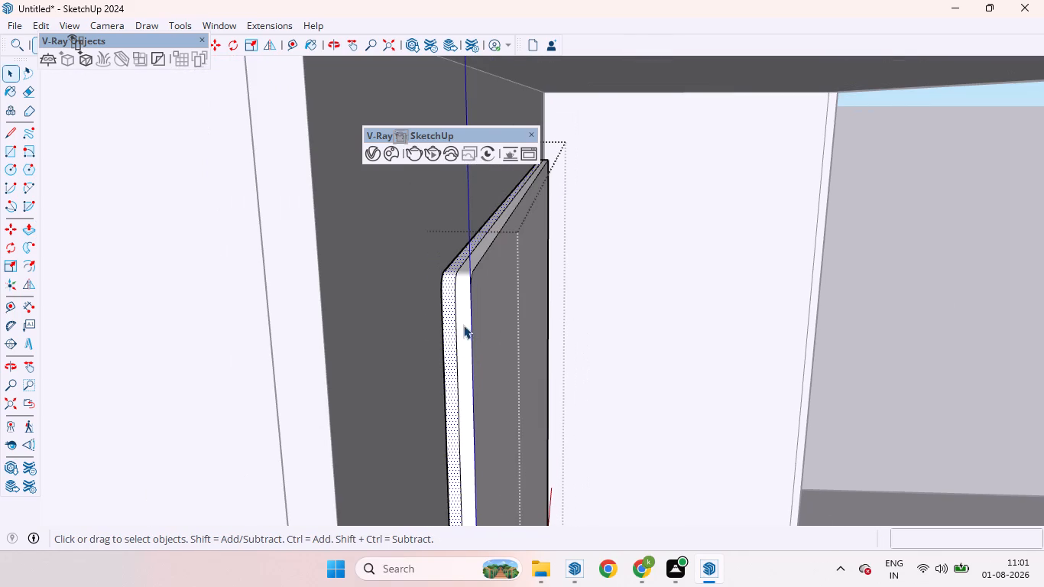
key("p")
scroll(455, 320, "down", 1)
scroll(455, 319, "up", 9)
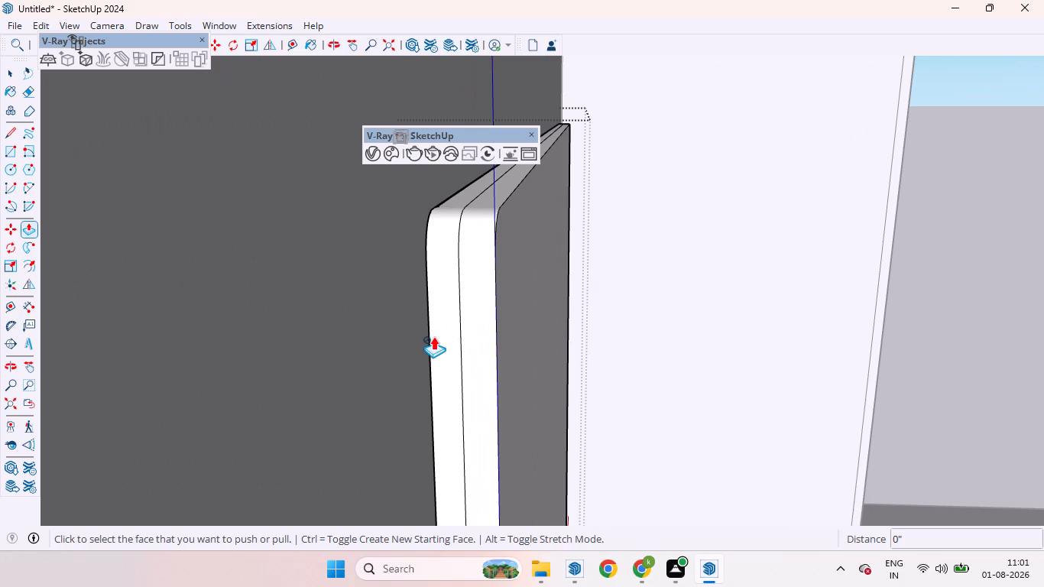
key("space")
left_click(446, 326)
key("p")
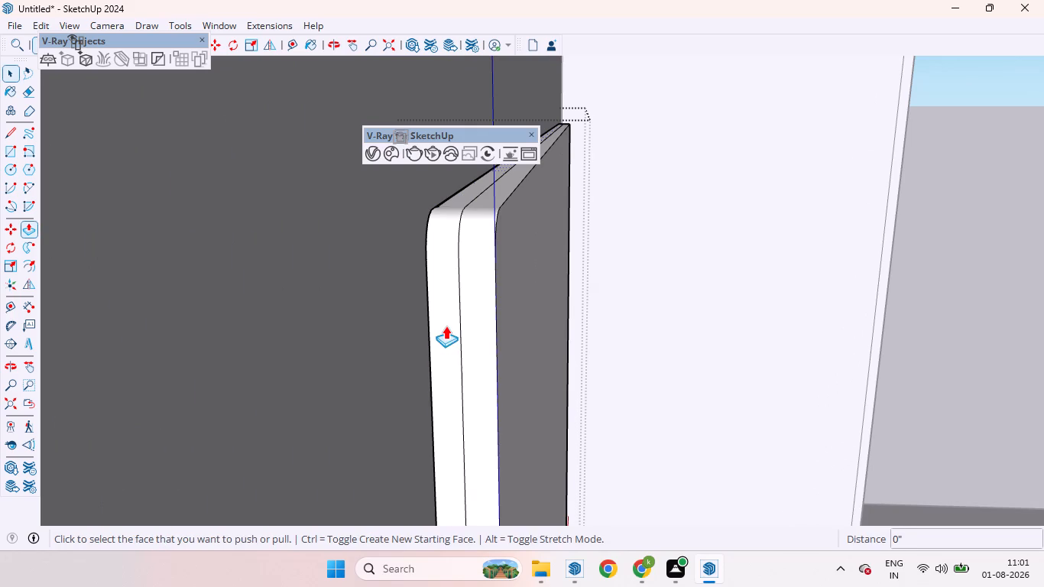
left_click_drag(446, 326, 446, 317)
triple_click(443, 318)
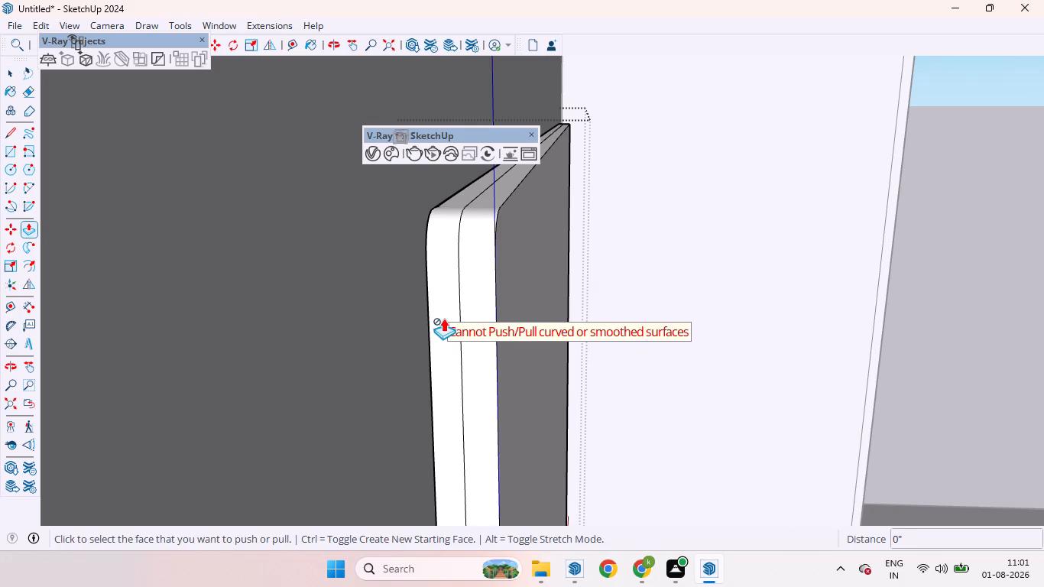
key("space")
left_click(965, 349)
Reopen the panel above the desk for editing and select the rear strip around its edge.
scroll(958, 343, "down", 5)
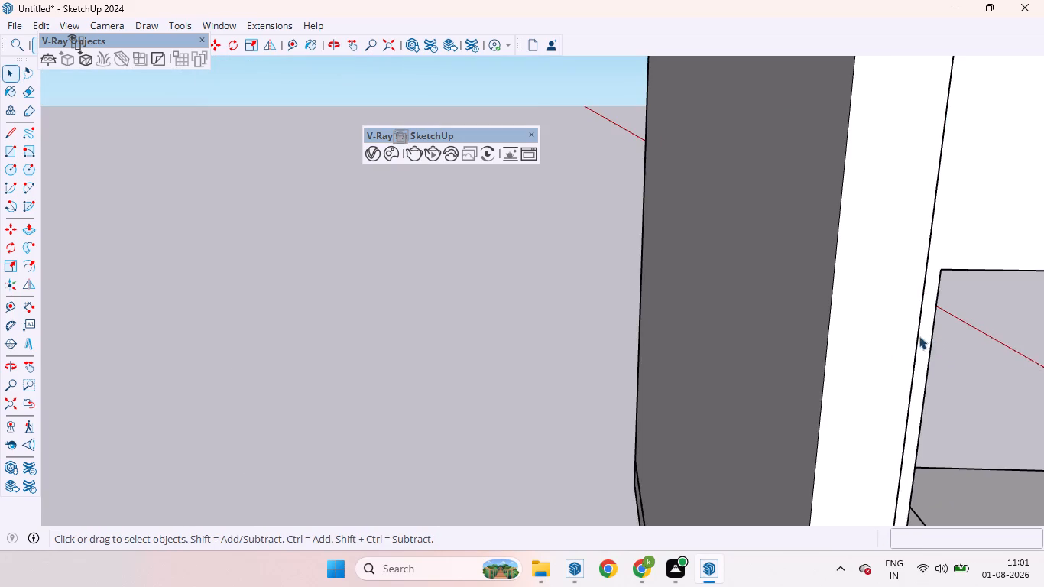
scroll(911, 345, "down", 5)
middle_click_drag(858, 371, 534, 349)
scroll(534, 330, "down", 11)
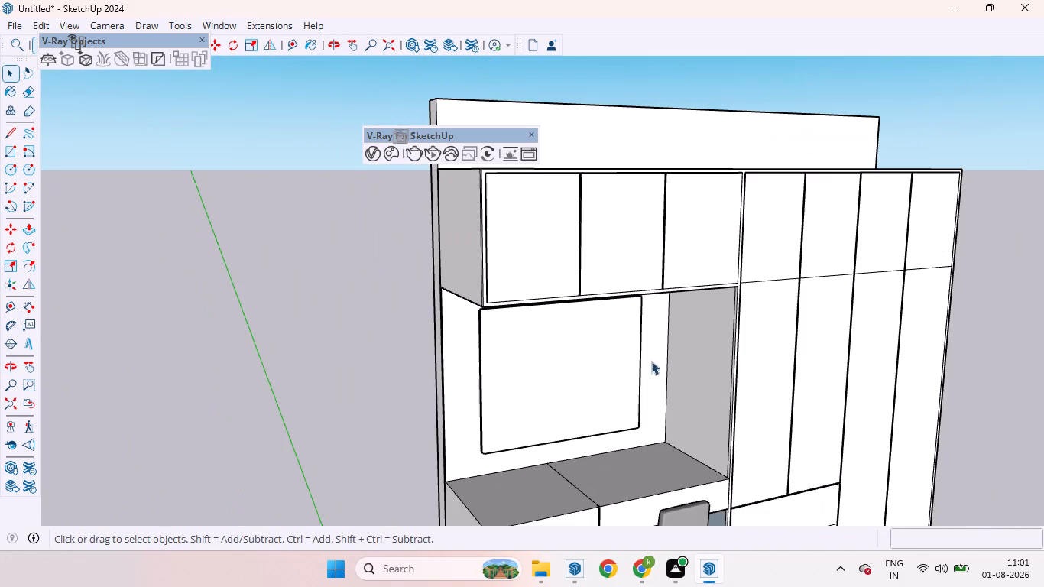
scroll(452, 321, "up", 17)
middle_click_drag(508, 302, 595, 255)
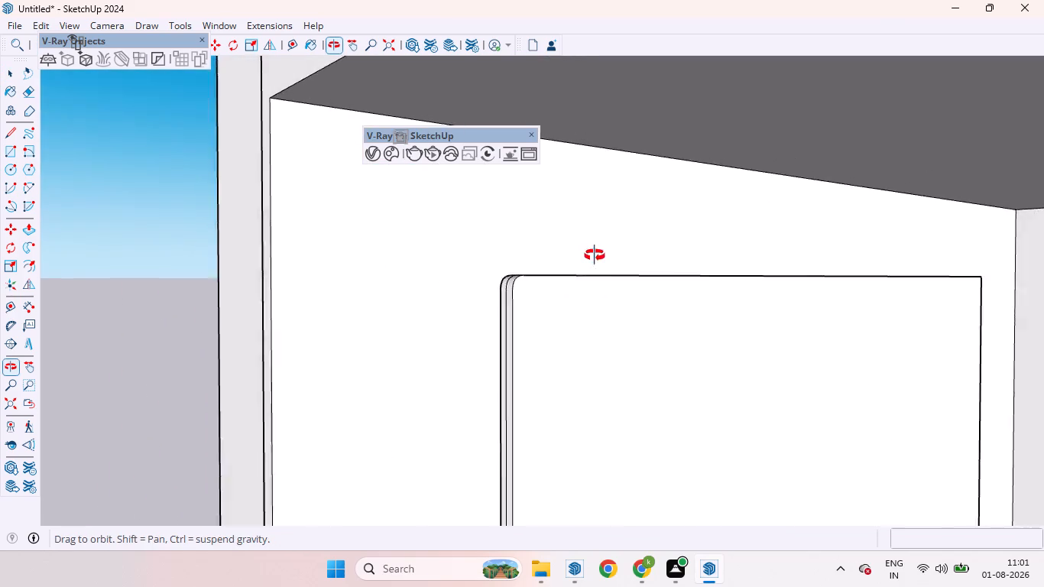
middle_click_drag(595, 255, 688, 297)
scroll(517, 289, "up", 9)
middle_click_drag(464, 306, 525, 320)
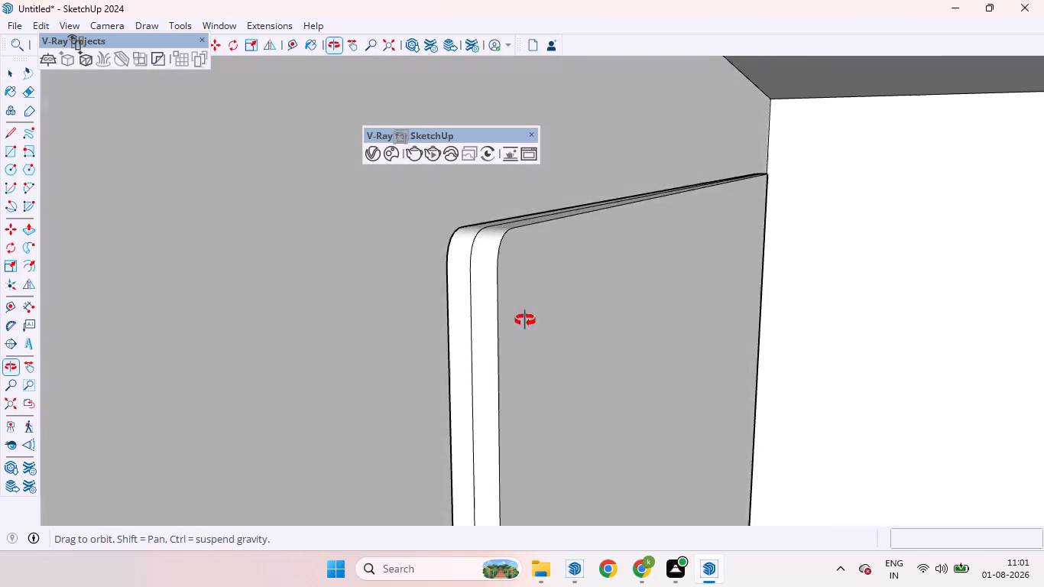
middle_click_drag(525, 320, 547, 339)
left_click(465, 329)
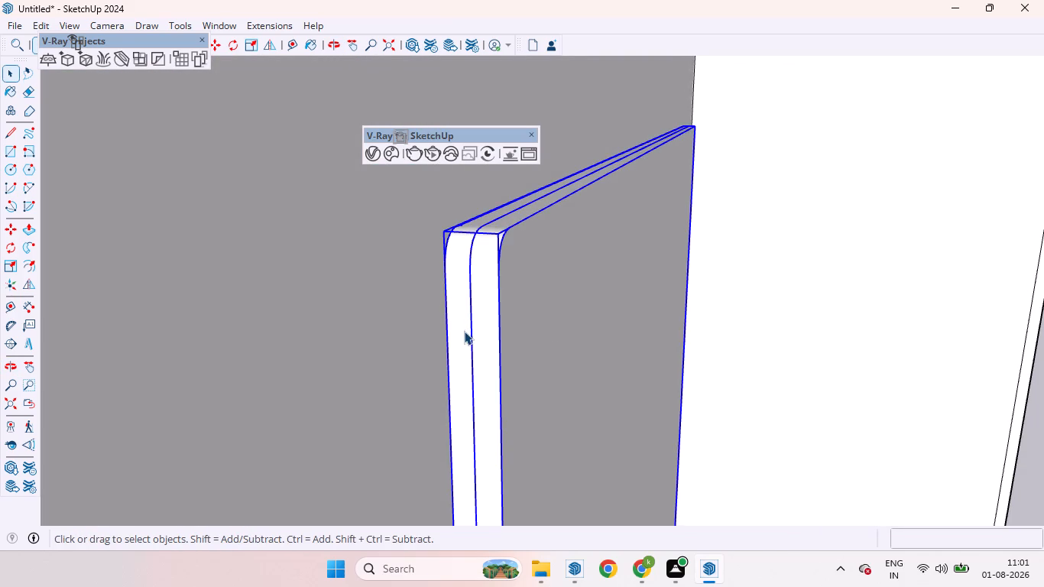
double_click(464, 331)
left_click(463, 330)
double_click(461, 330)
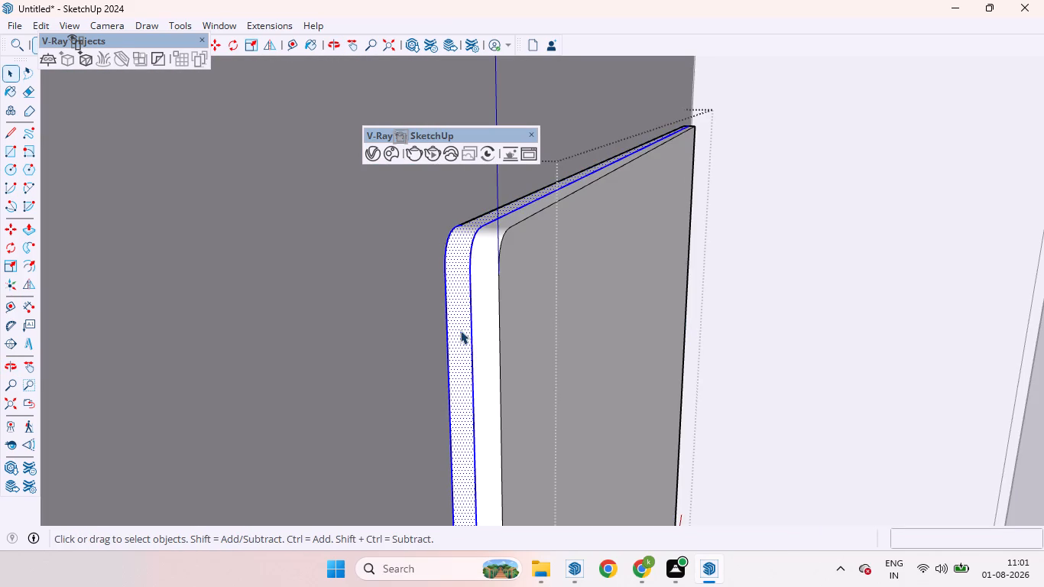
right_click(465, 328)
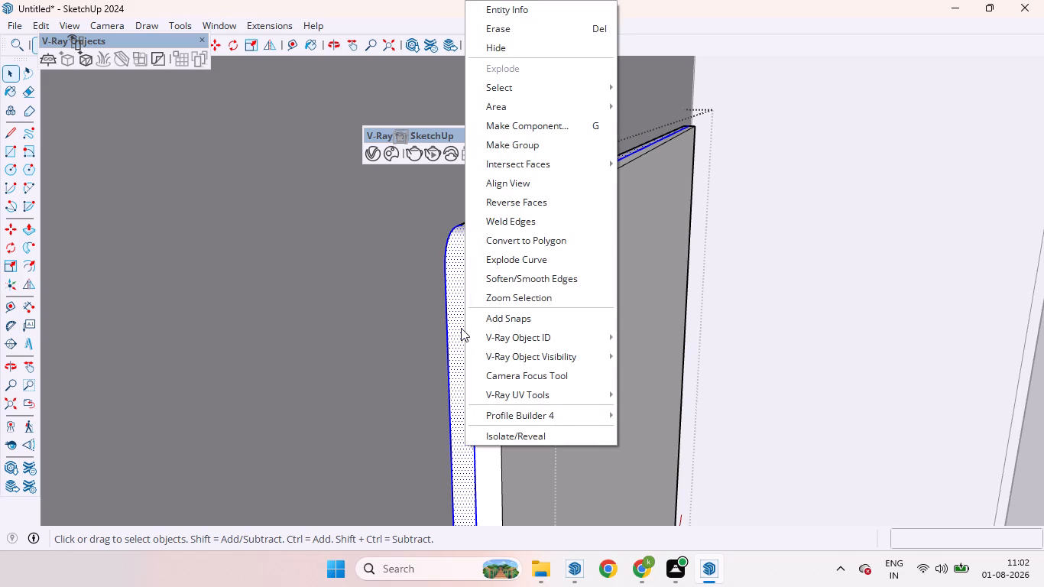
left_click(460, 328)
left_click(460, 326)
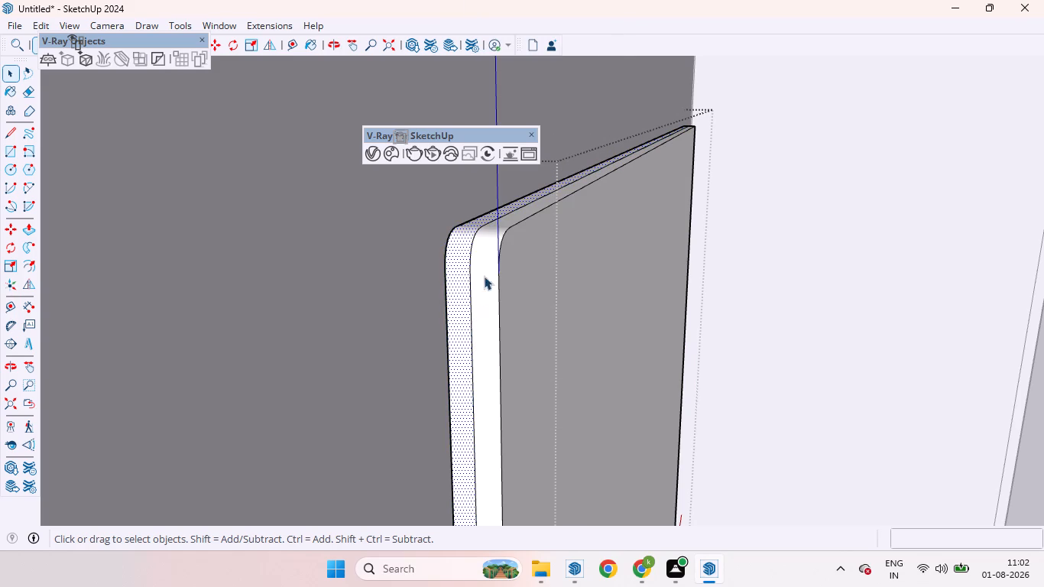
left_click(459, 323)
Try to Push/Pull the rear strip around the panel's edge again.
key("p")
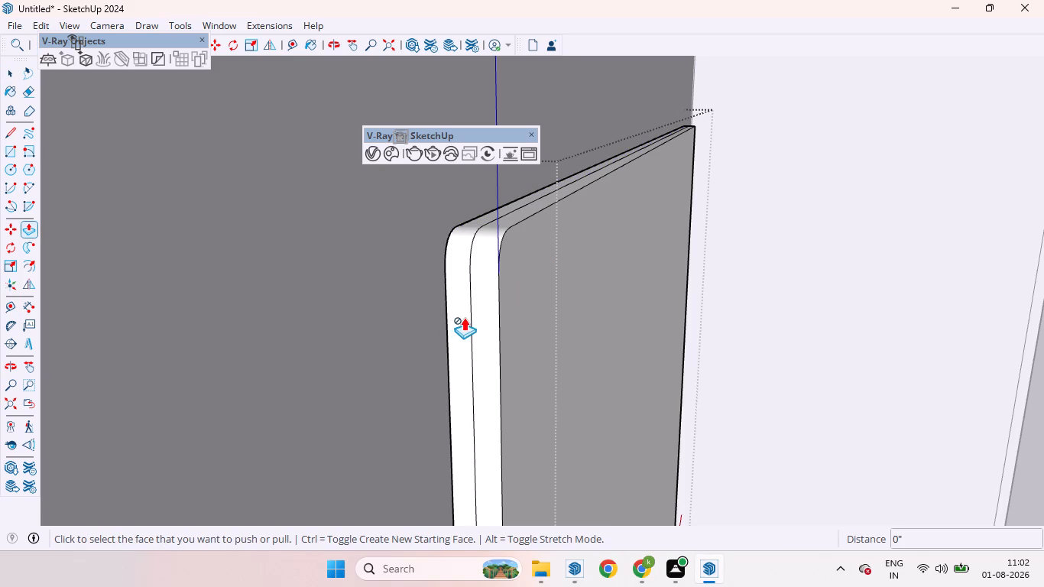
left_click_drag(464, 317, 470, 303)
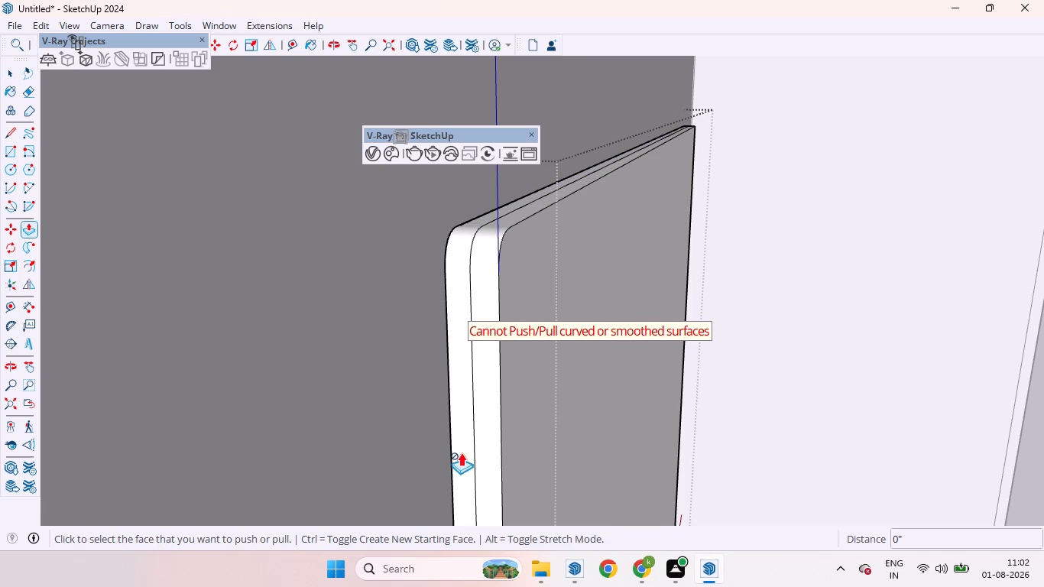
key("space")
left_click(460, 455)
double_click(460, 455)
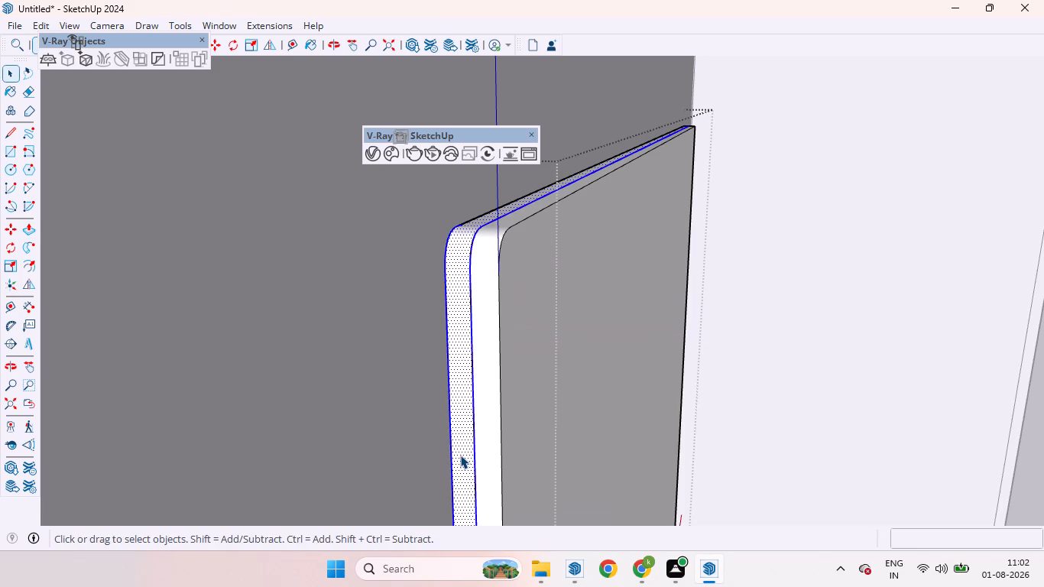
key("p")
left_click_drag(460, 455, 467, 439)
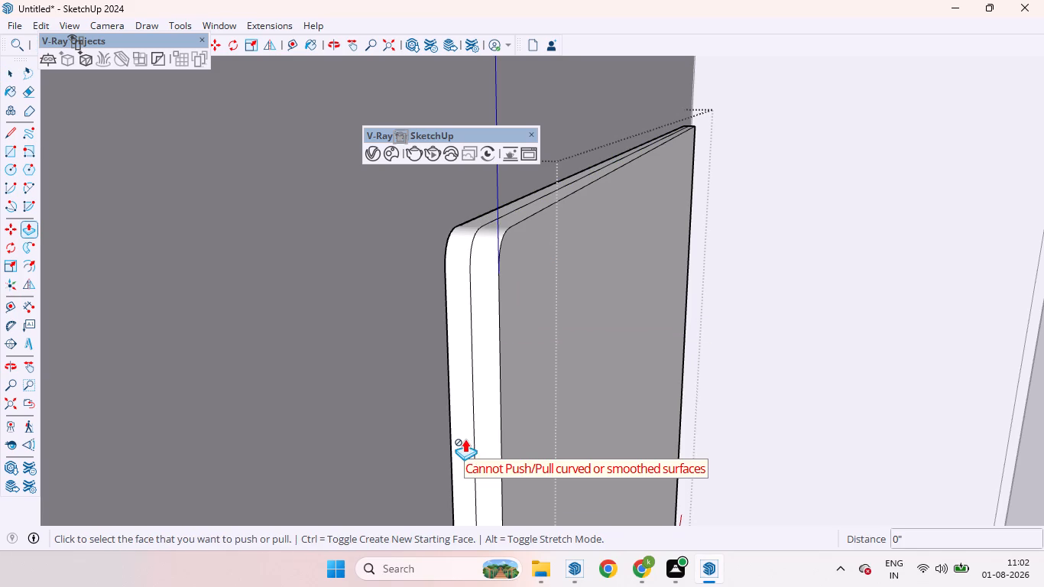
Make a group from the panel's rear edge strip together with its bounding edges.
key("space")
left_click(464, 439)
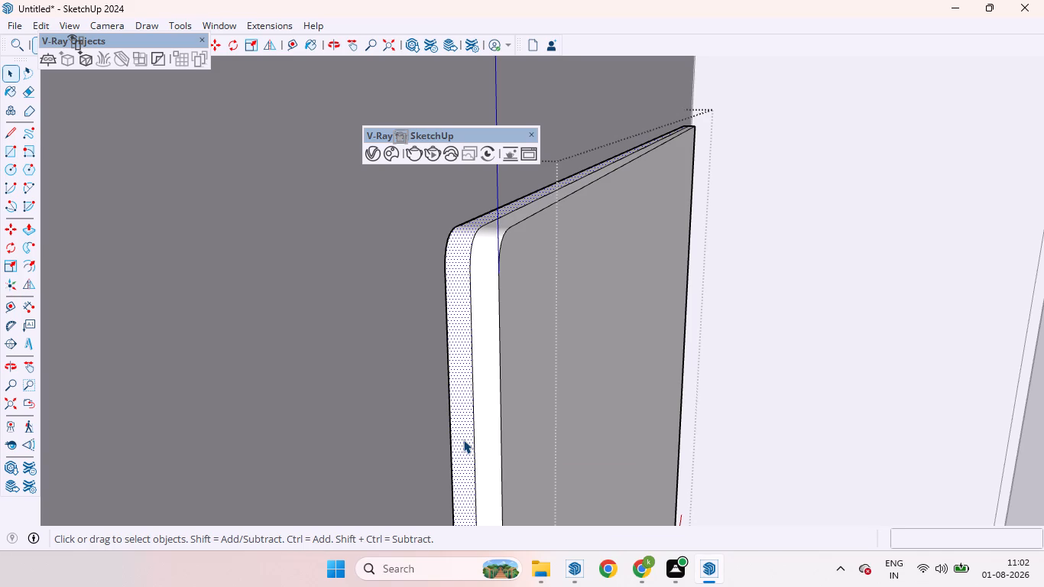
left_click(463, 439)
right_click(463, 439)
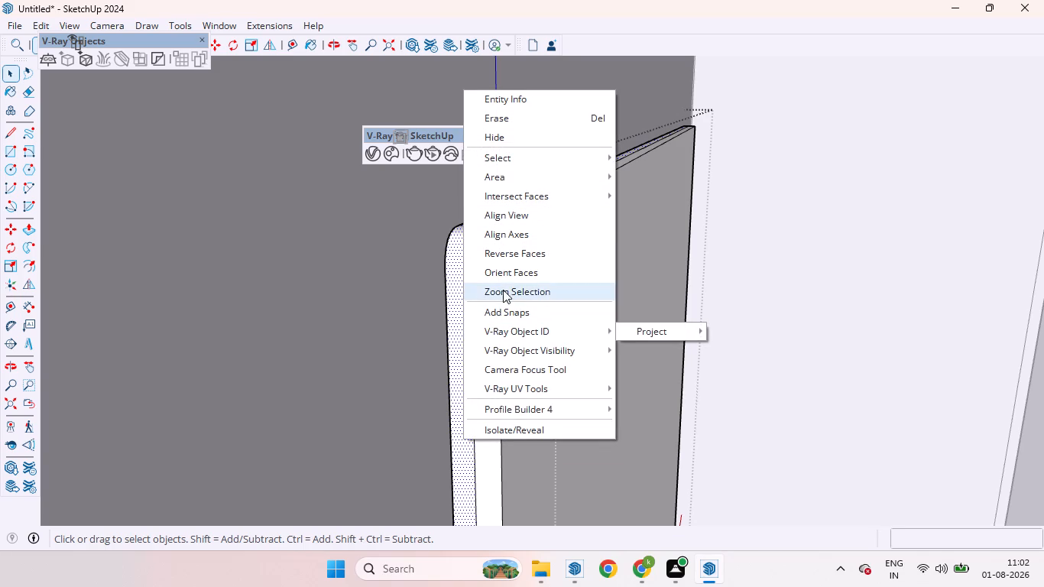
left_click(459, 382)
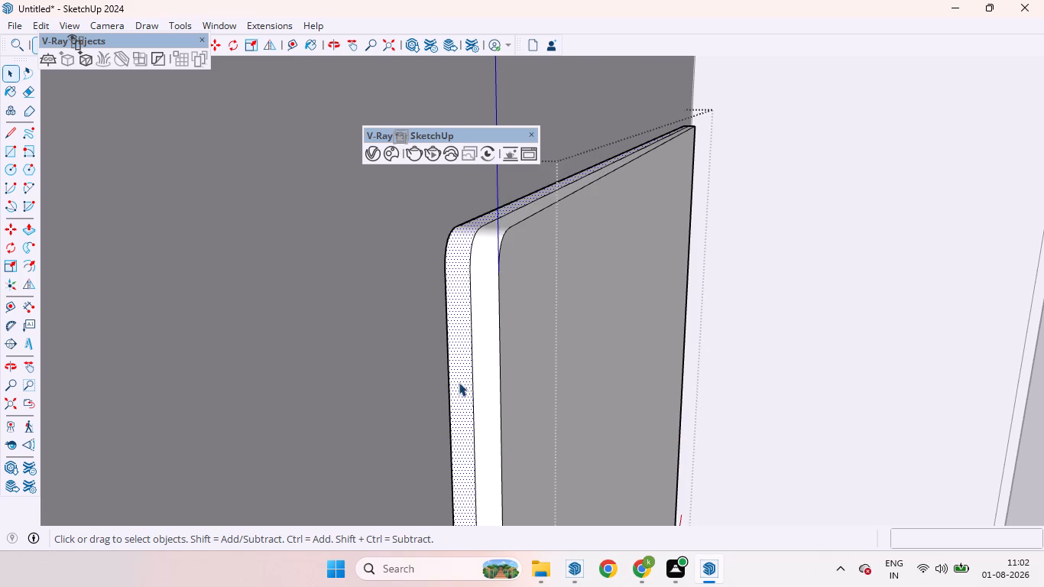
right_click(459, 383)
triple_click(459, 383)
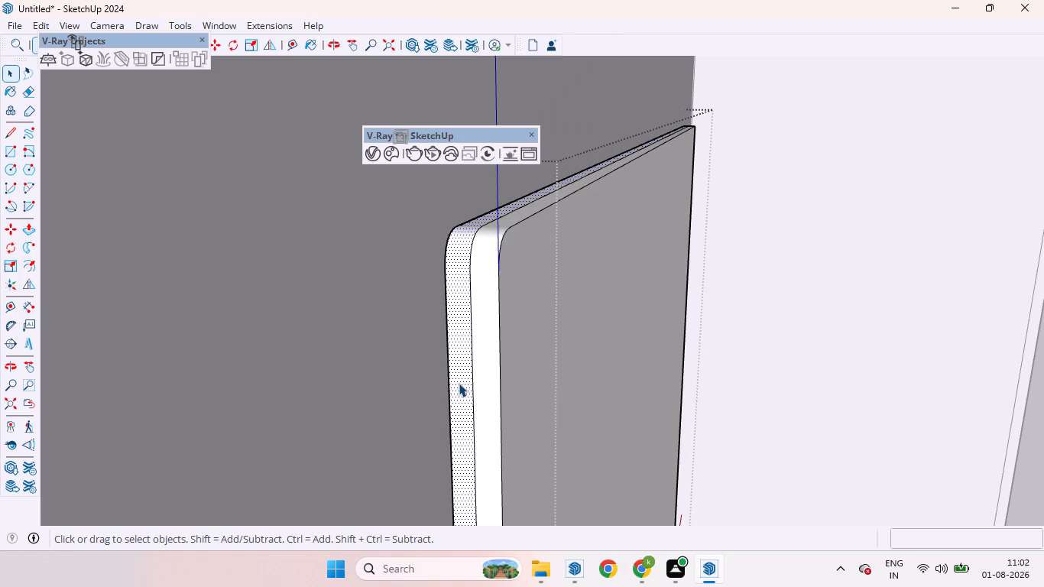
right_click(460, 384)
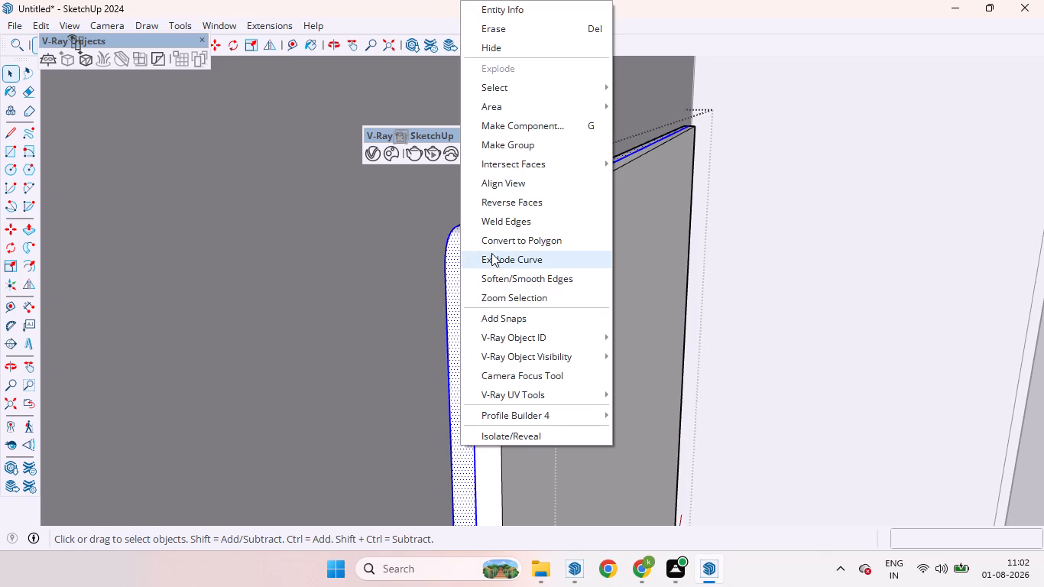
left_click(500, 142)
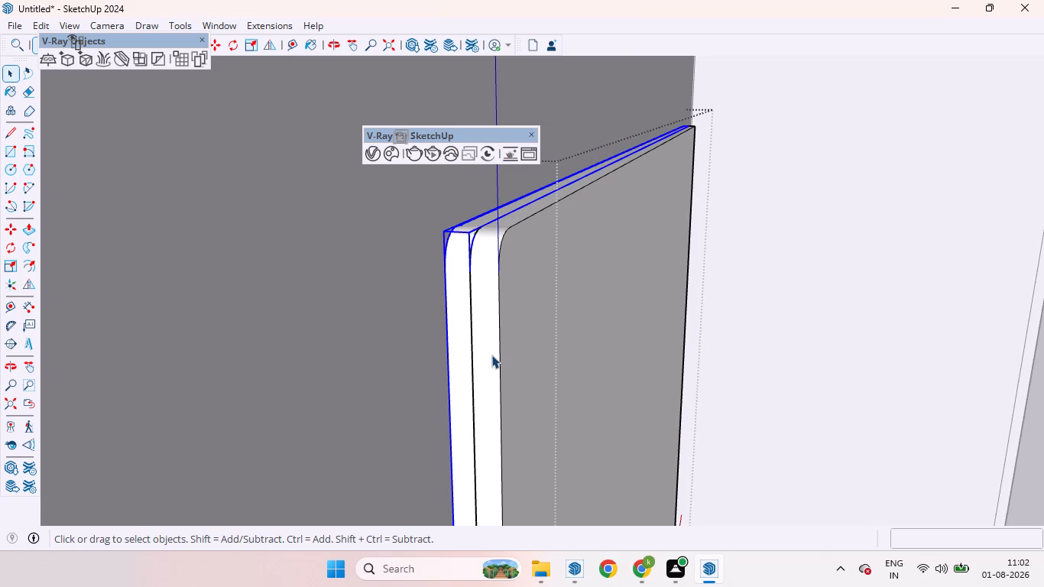
Display the V-Ray Lights tools and dock them alongside the existing tools above the model.
right_click(621, 14)
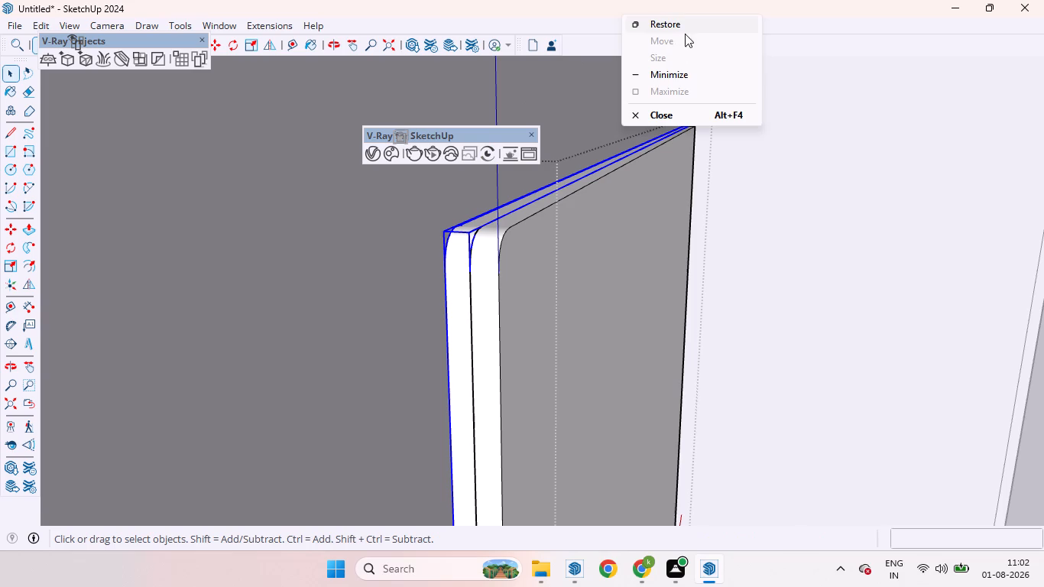
left_click(504, 24)
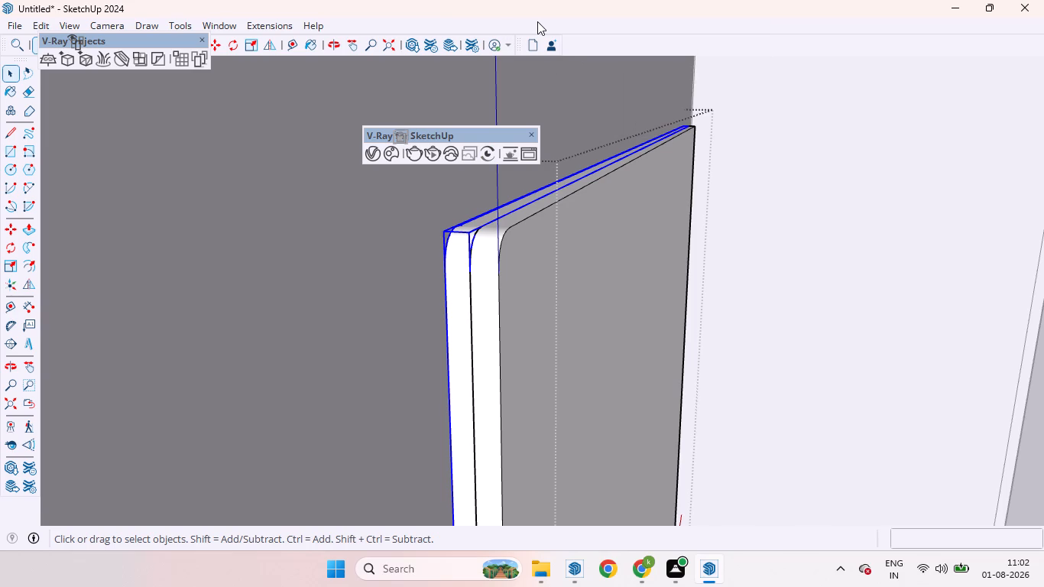
left_click(537, 21)
right_click(537, 21)
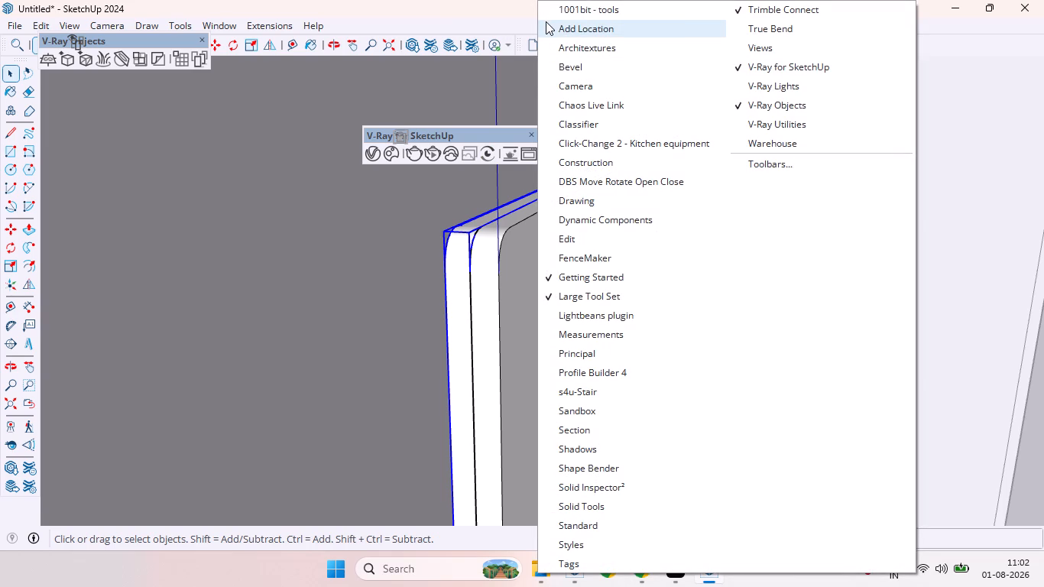
left_click(763, 81)
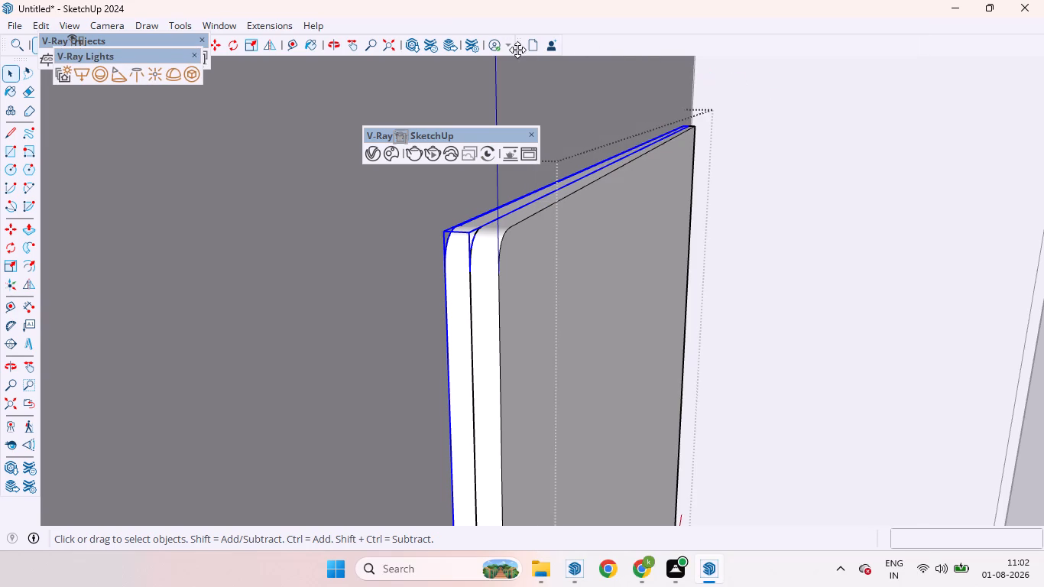
left_click_drag(150, 60, 598, 34)
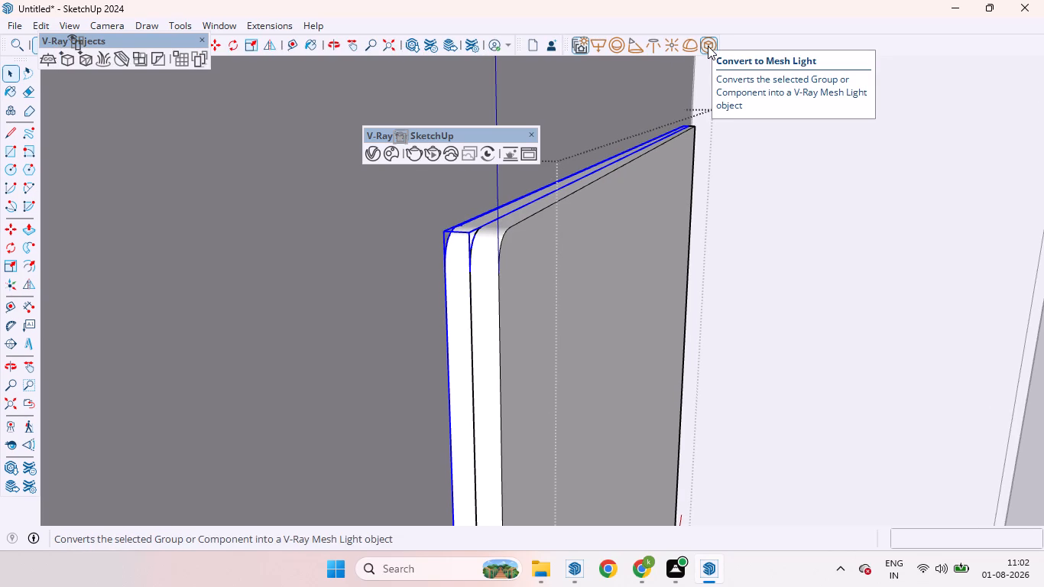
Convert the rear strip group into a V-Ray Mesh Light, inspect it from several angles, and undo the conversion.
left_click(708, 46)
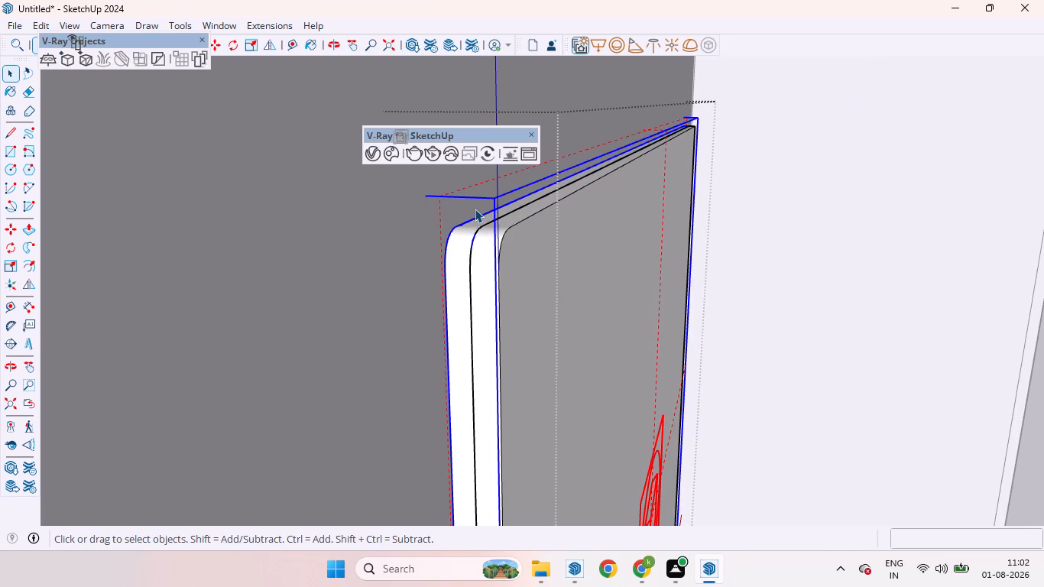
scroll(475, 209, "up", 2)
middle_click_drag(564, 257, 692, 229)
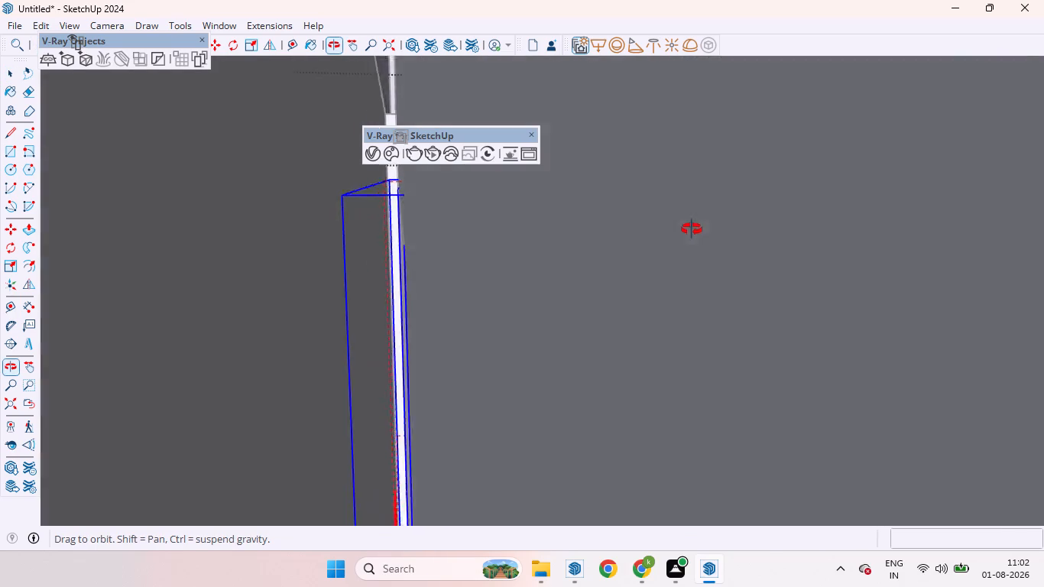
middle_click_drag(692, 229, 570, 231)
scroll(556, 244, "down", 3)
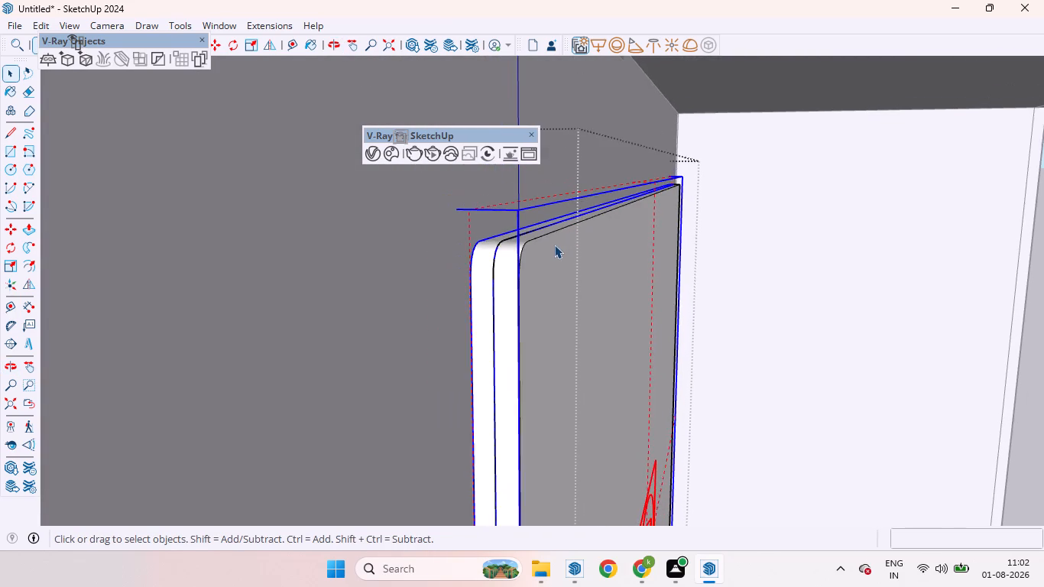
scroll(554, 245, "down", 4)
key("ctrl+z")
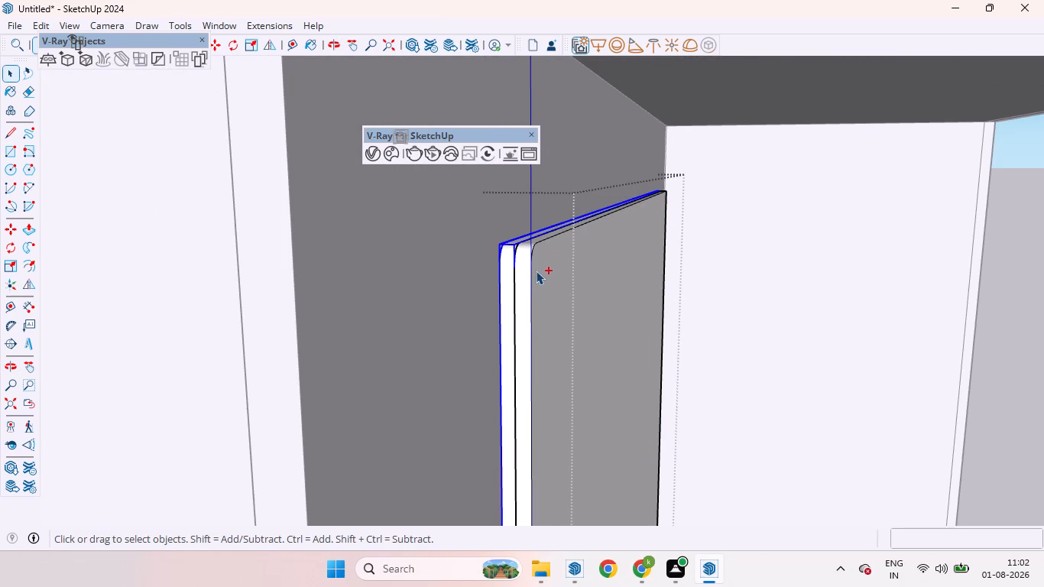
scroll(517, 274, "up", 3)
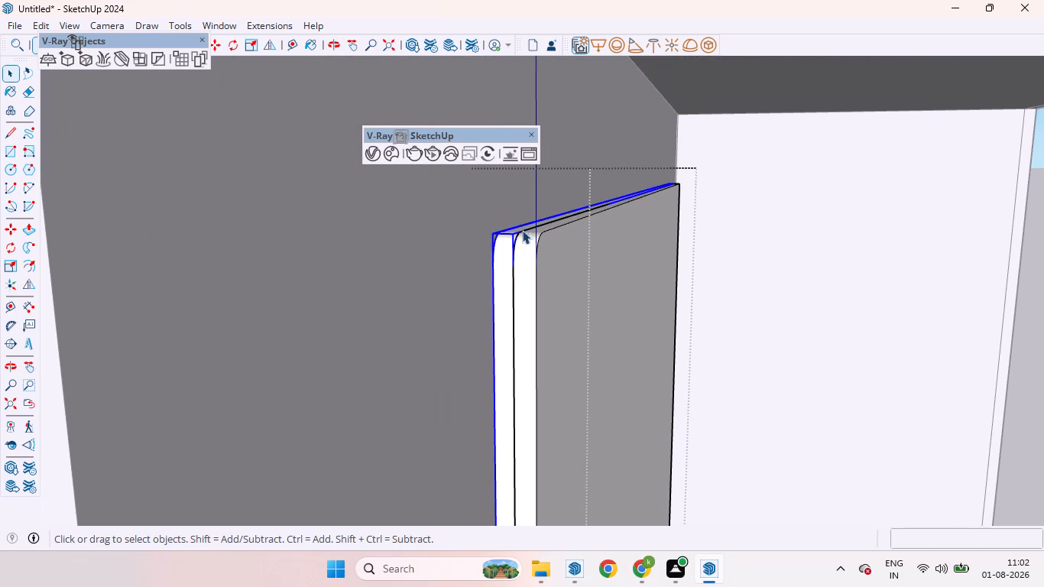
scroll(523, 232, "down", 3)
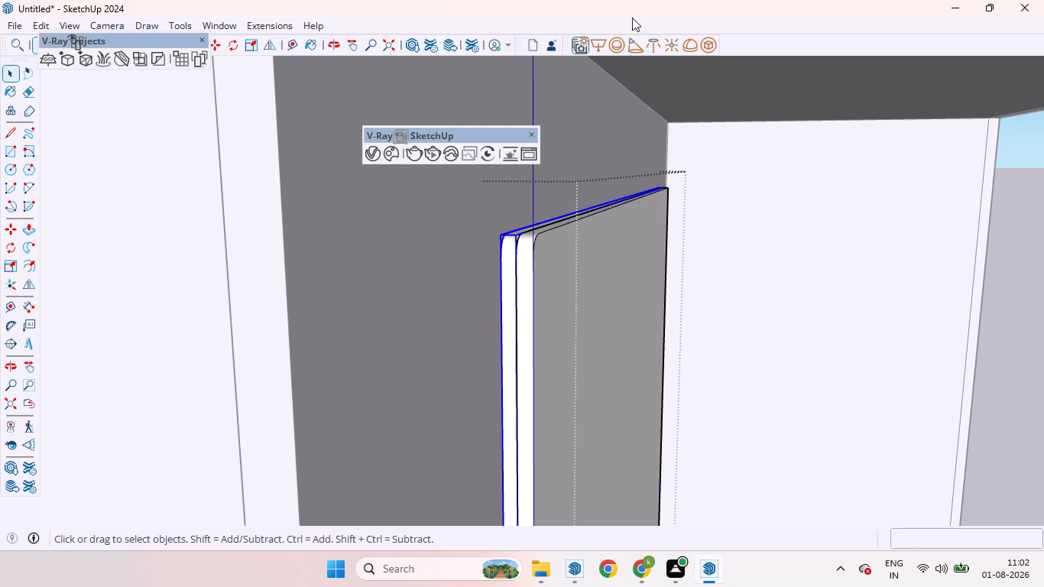
Create a V-Ray Emissive material, apply it to the selected rear strip group behind the panel, and put the Asset Editor away.
left_click(376, 154)
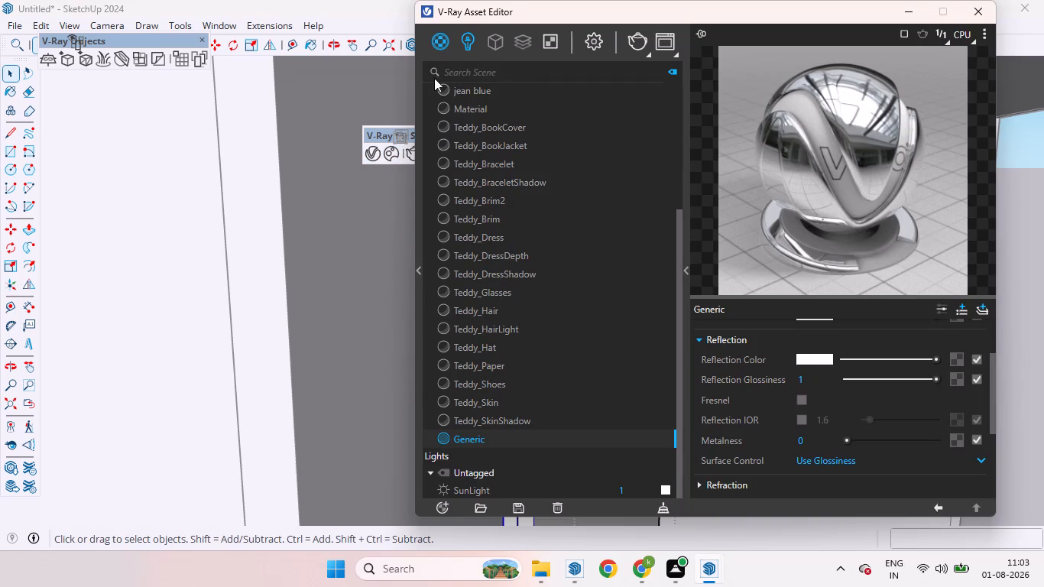
left_click(437, 35)
right_click(437, 35)
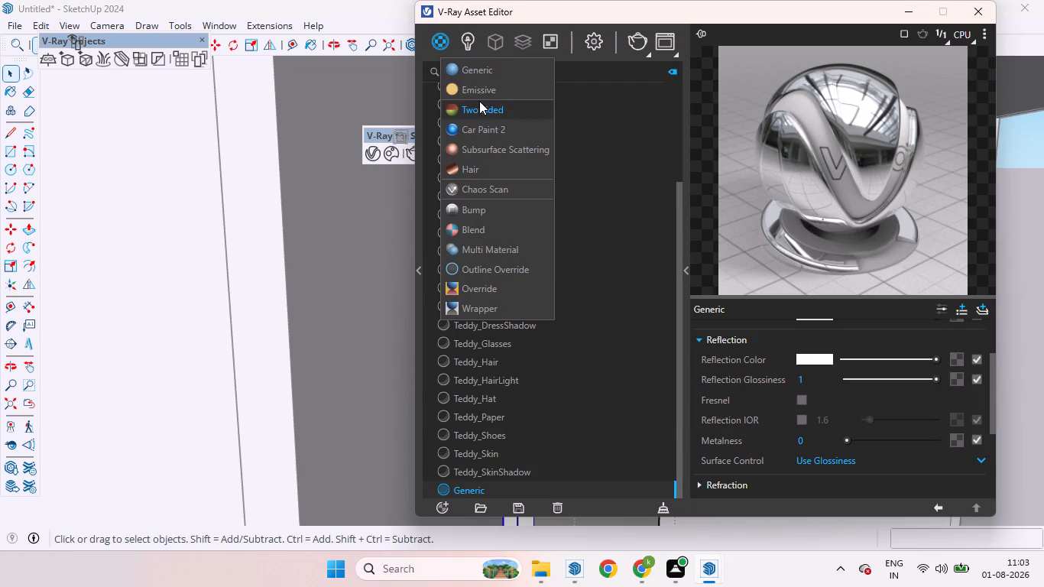
left_click(475, 89)
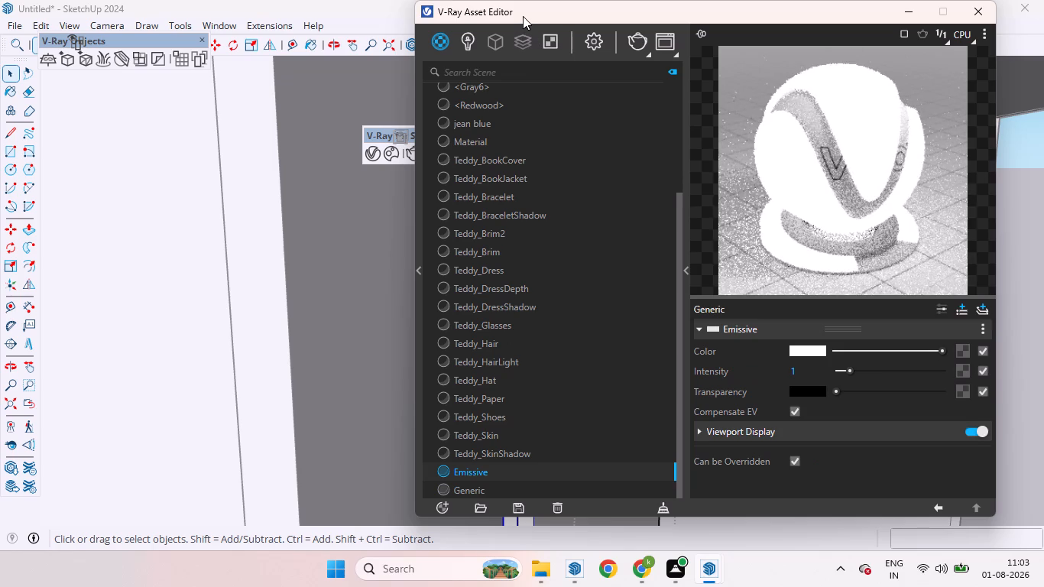
left_click_drag(525, 6, 670, 8)
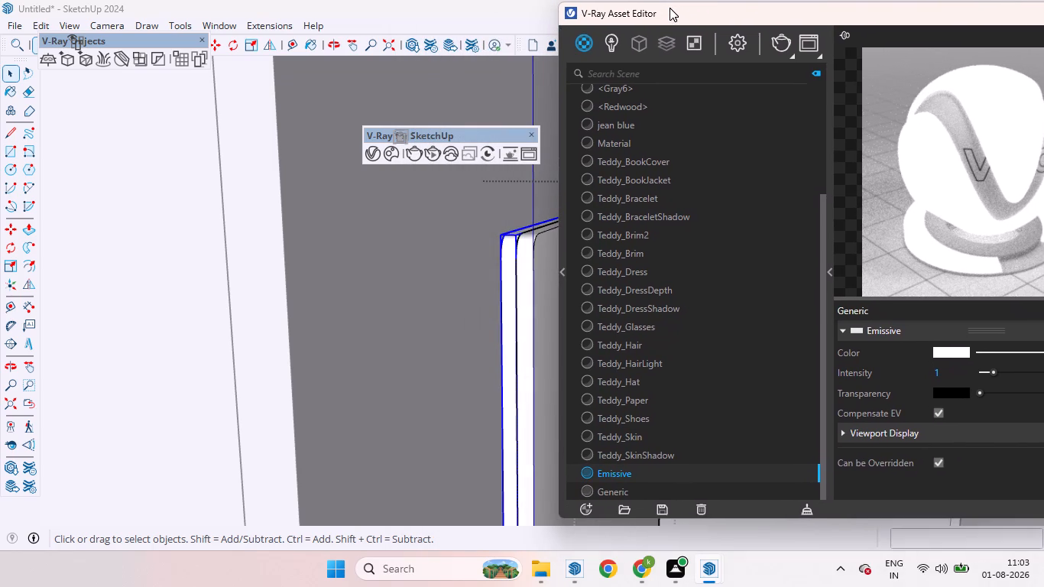
right_click(689, 466)
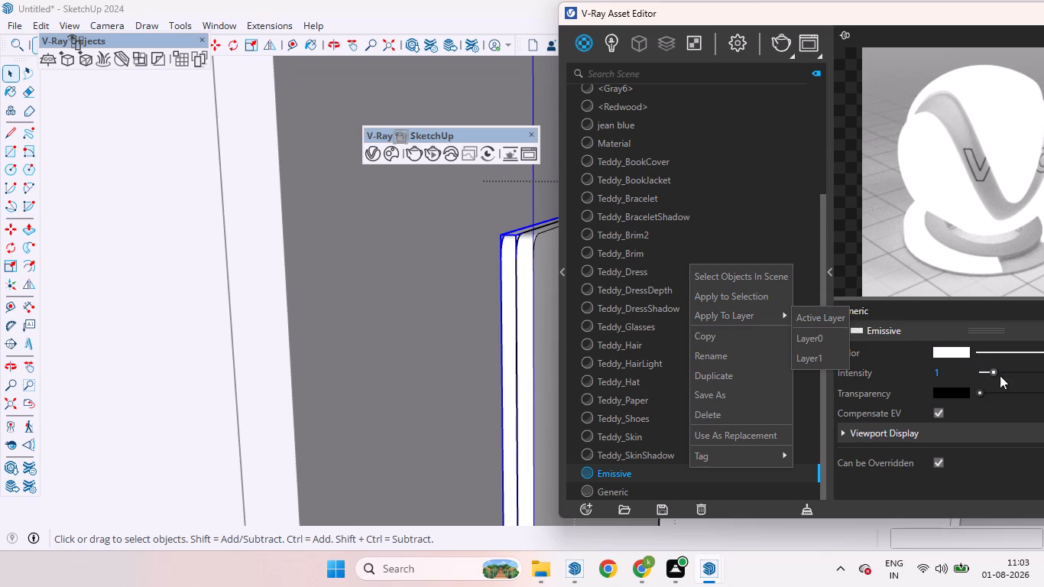
left_click(718, 299)
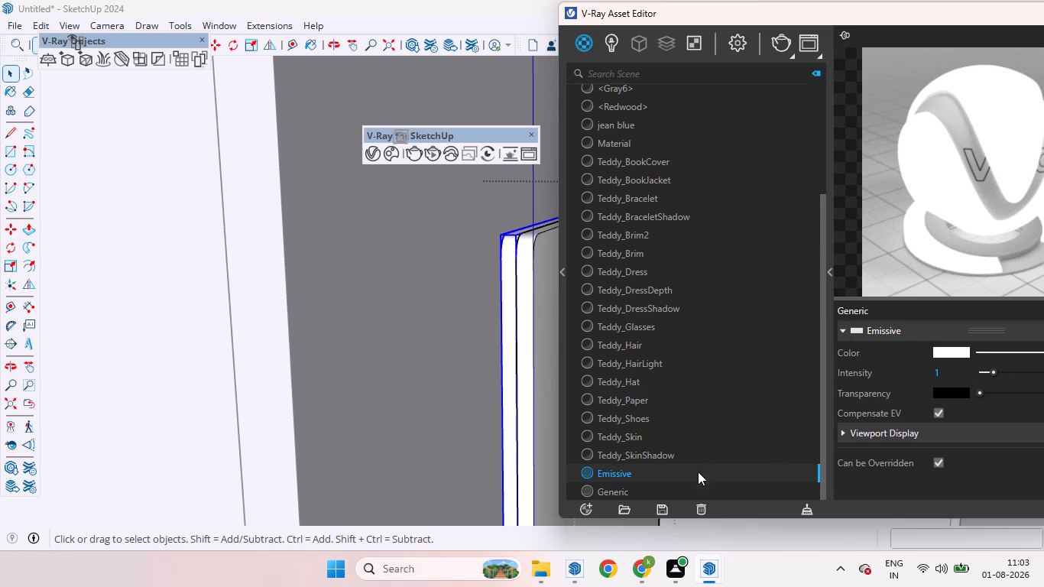
left_click_drag(731, 14, 385, 238)
left_click(772, 237)
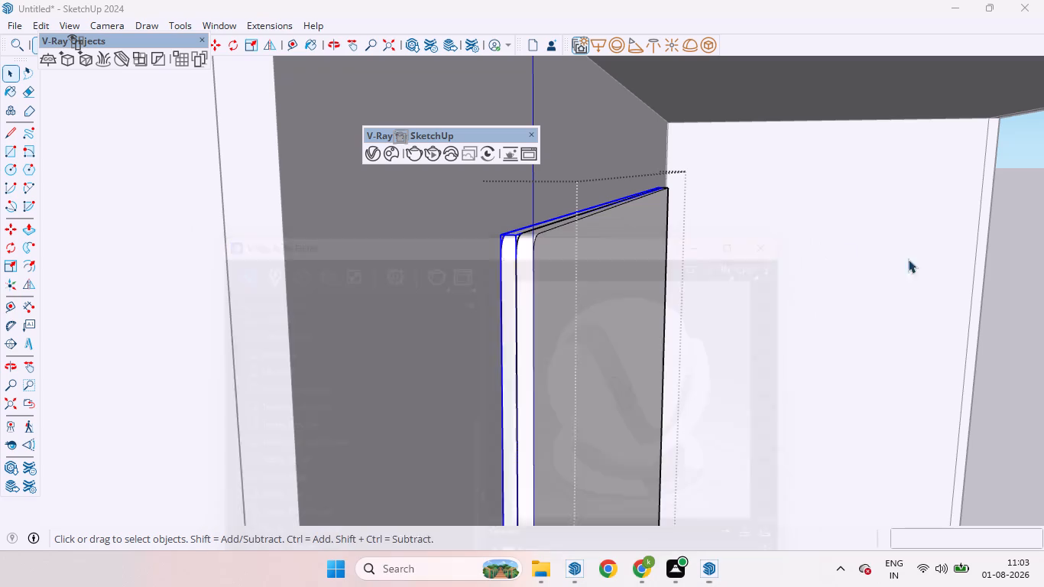
Examine the rear strip's face inside its group, then the panel and whole wardrobe and desk unit from several angles.
left_click(507, 303)
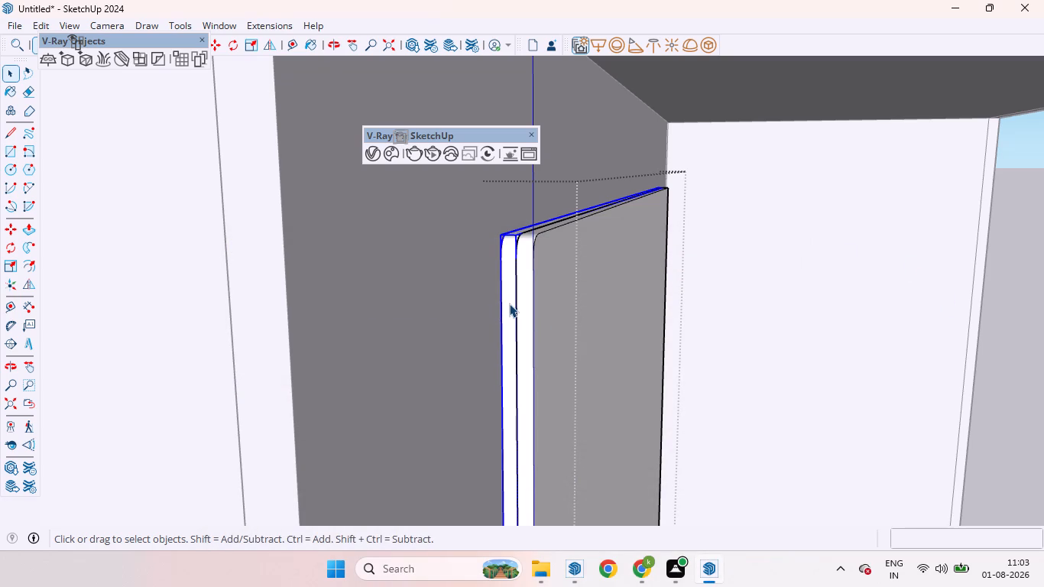
double_click(509, 303)
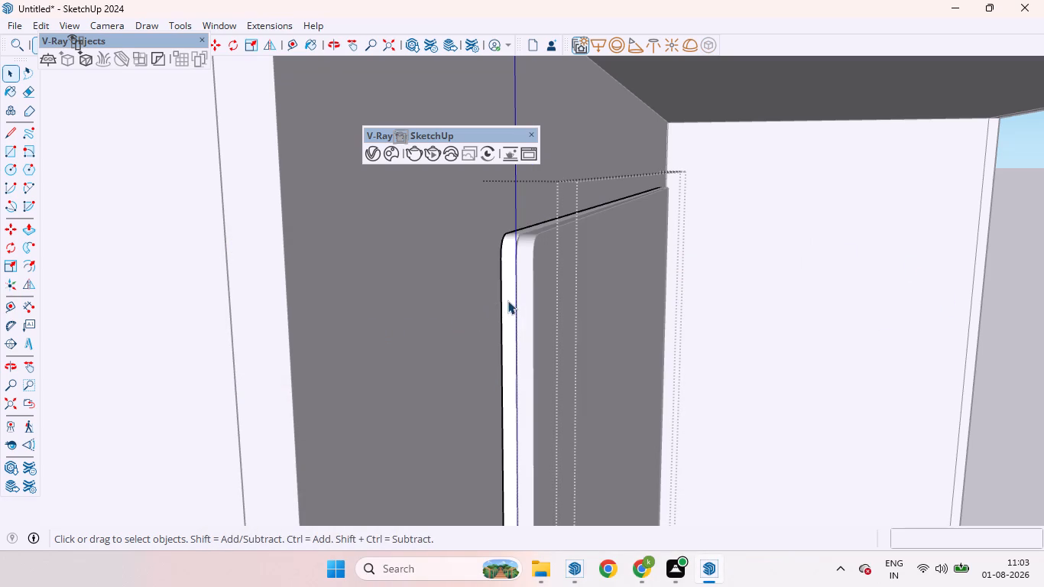
left_click(507, 300)
right_click(507, 300)
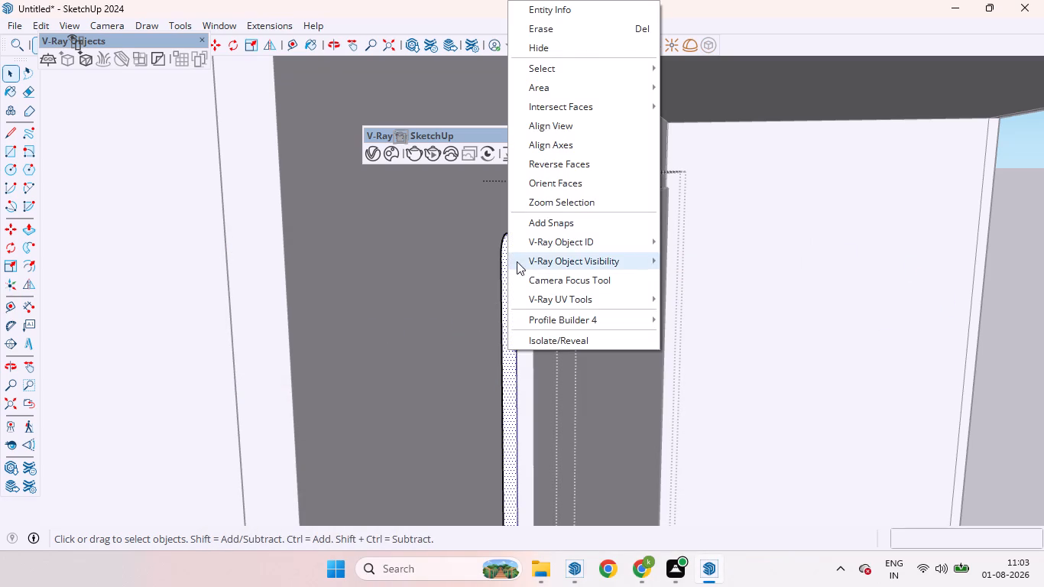
left_click(1020, 342)
scroll(505, 365, "down", 11)
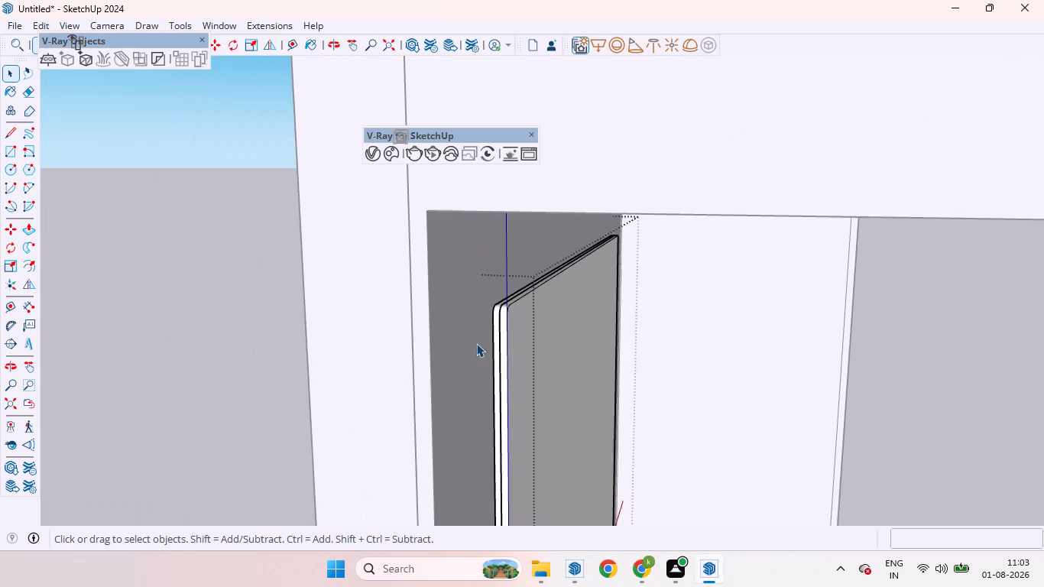
scroll(476, 343, "down", 13)
middle_click_drag(659, 346, 344, 329)
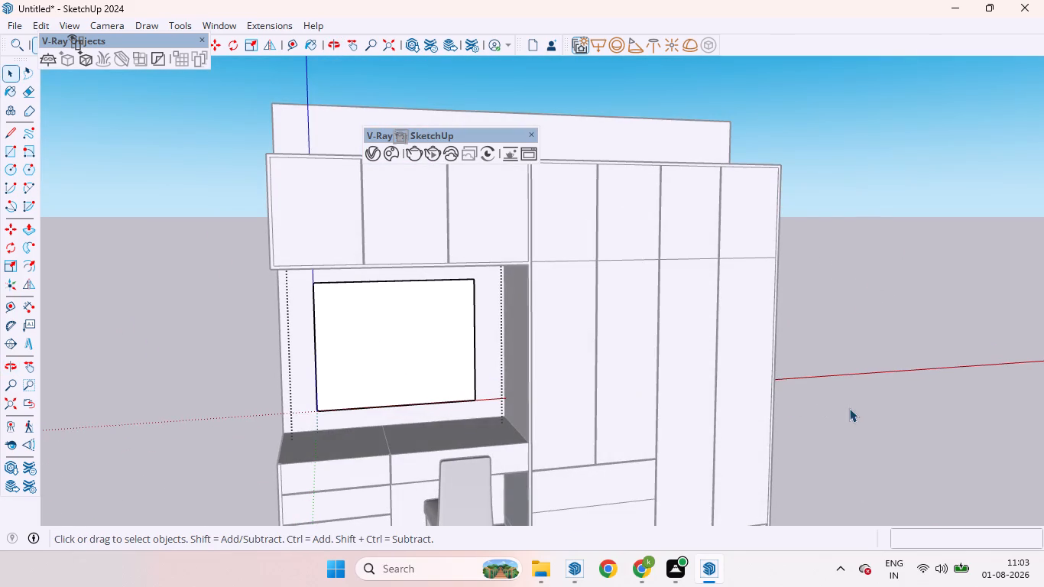
left_click(854, 408)
scroll(406, 309, "up", 5)
middle_click_drag(390, 313, 718, 347)
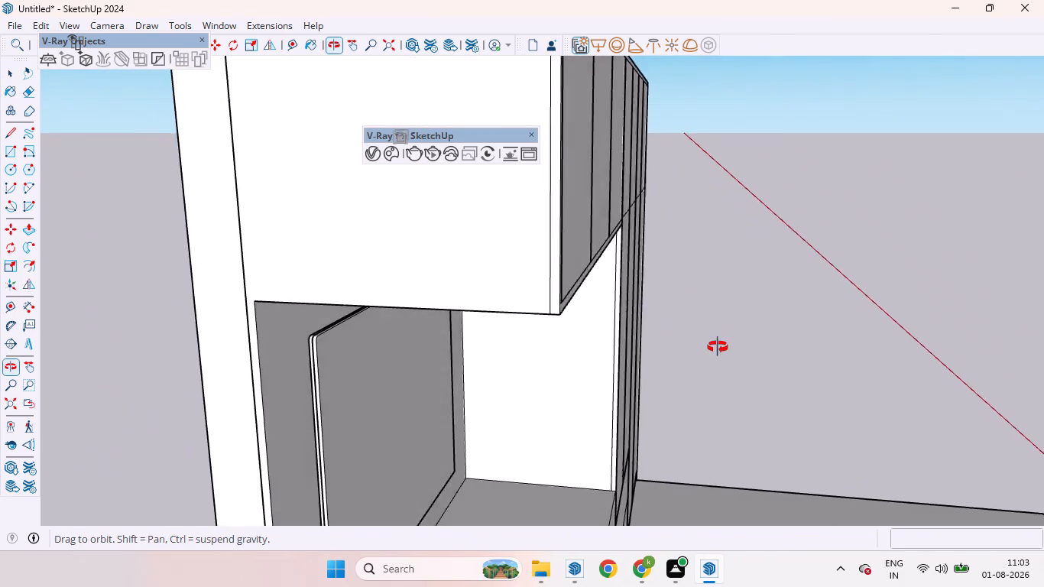
middle_click_drag(718, 347, 465, 355)
scroll(454, 355, "down", 11)
middle_click_drag(475, 389, 391, 369)
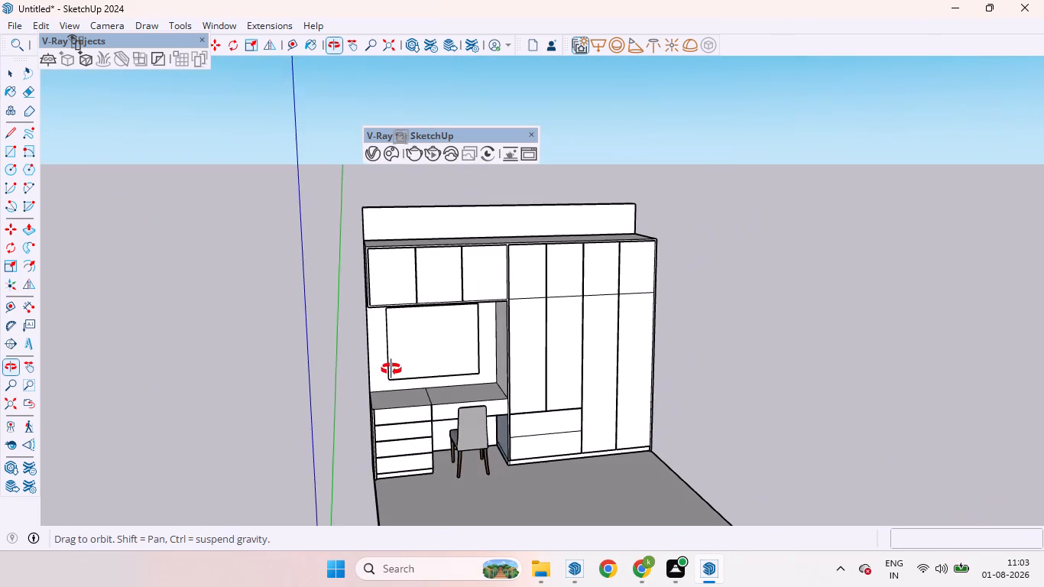
middle_click_drag(391, 369, 394, 369)
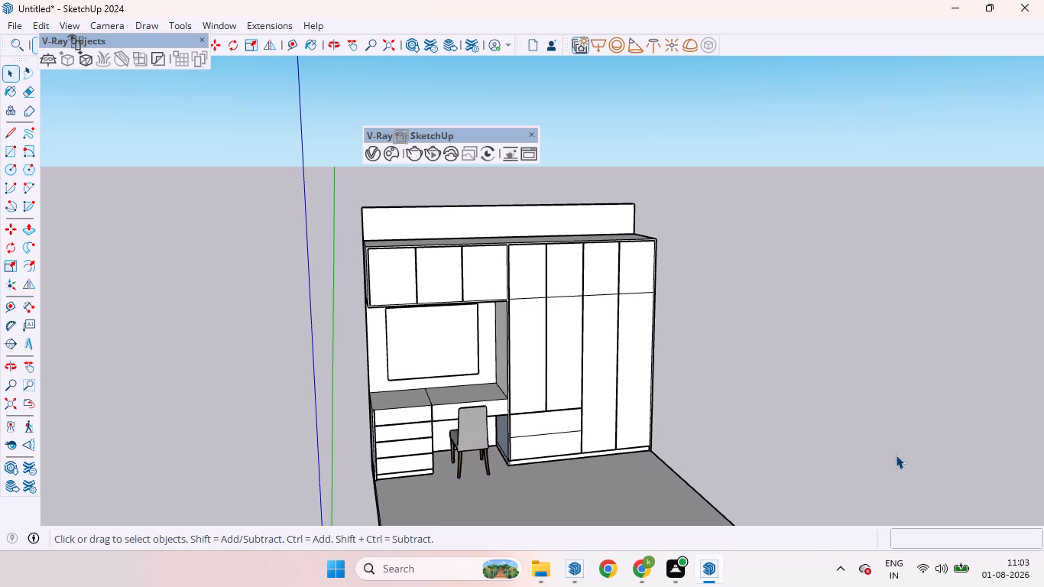
scroll(274, 339, "down", 3)
scroll(438, 331, "up", 5)
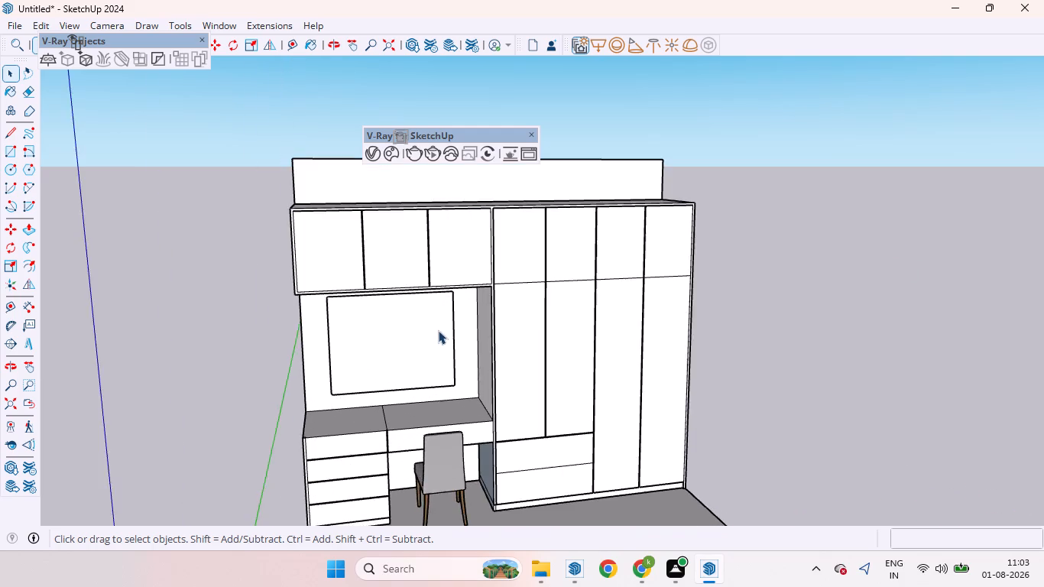
scroll(472, 284, "down", 6)
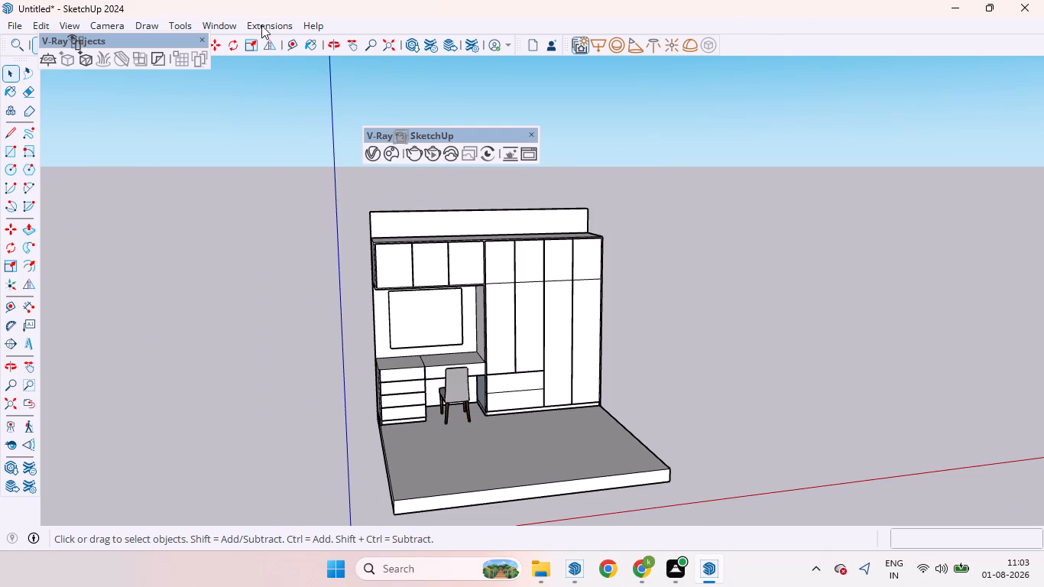
Display the Default Tray, make it narrower and taller, and place it beside the model.
left_click(262, 25)
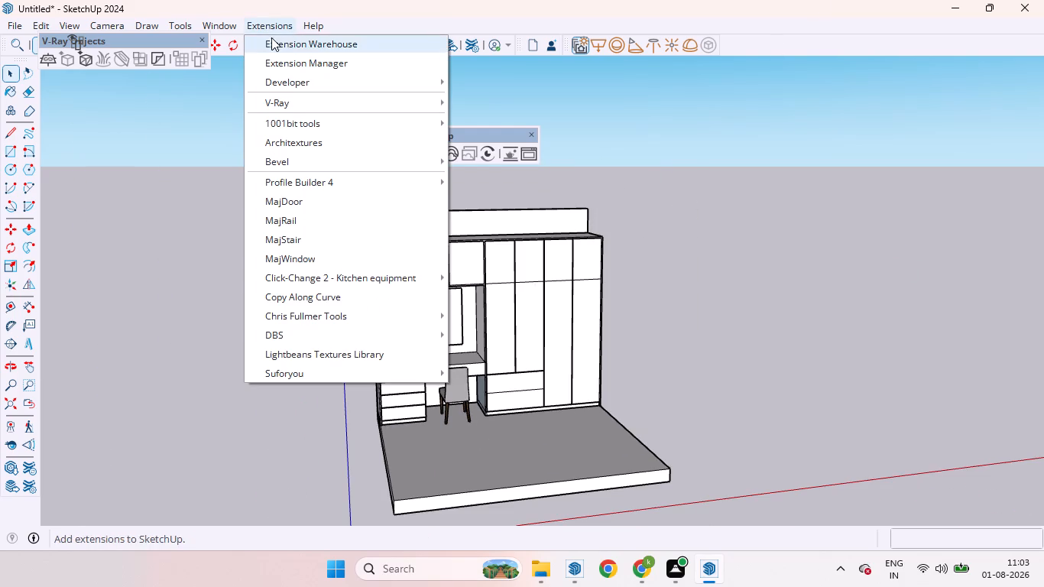
left_click(233, 42)
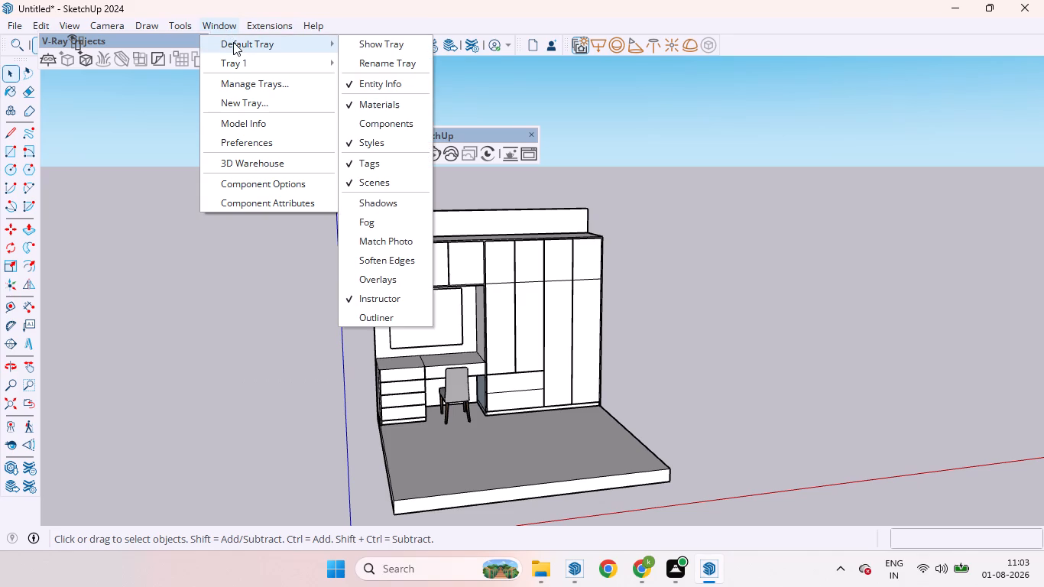
left_click(371, 41)
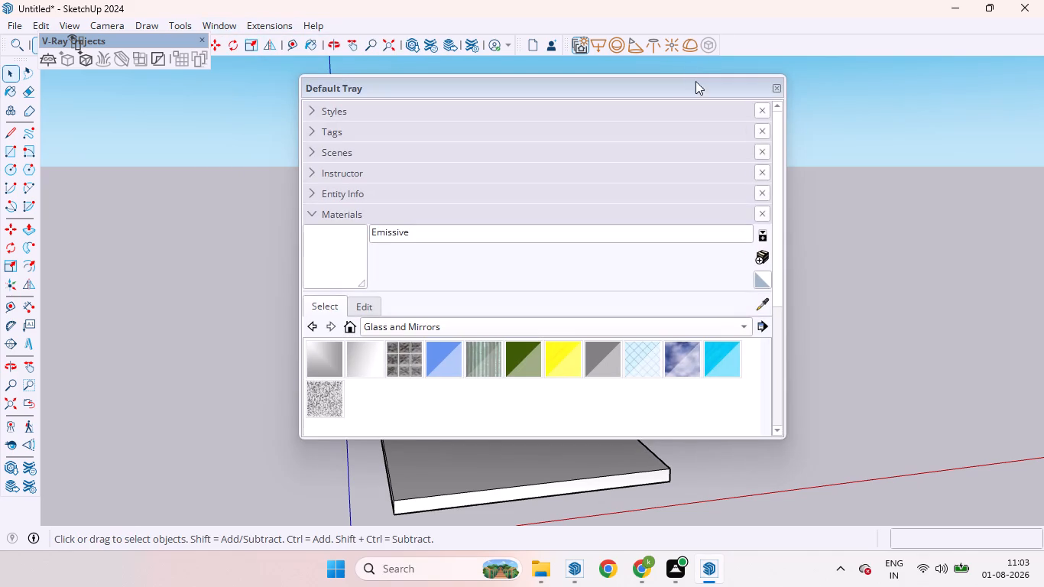
left_click_drag(504, 86, 887, 73)
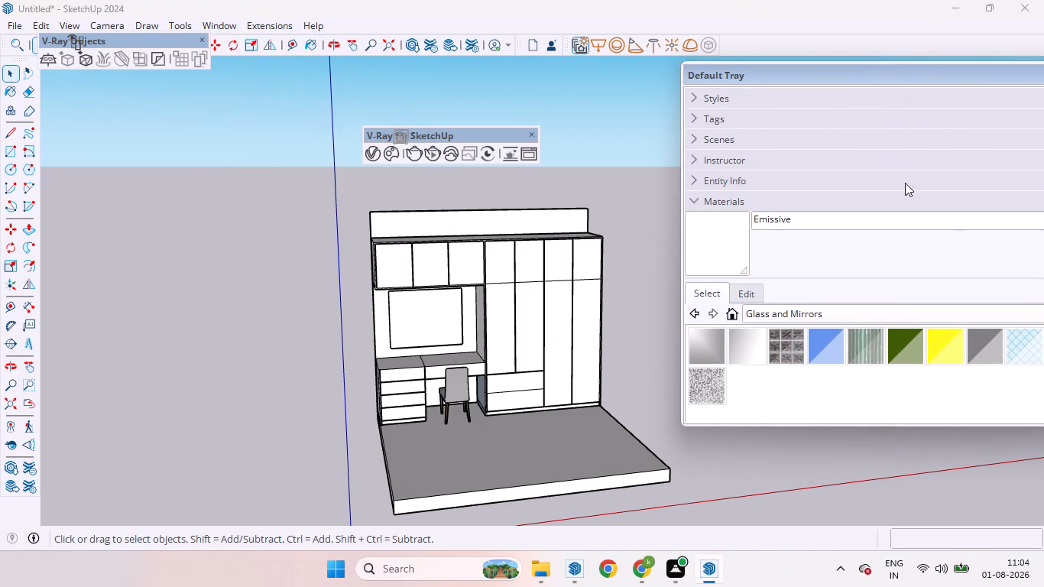
left_click_drag(684, 294, 910, 287)
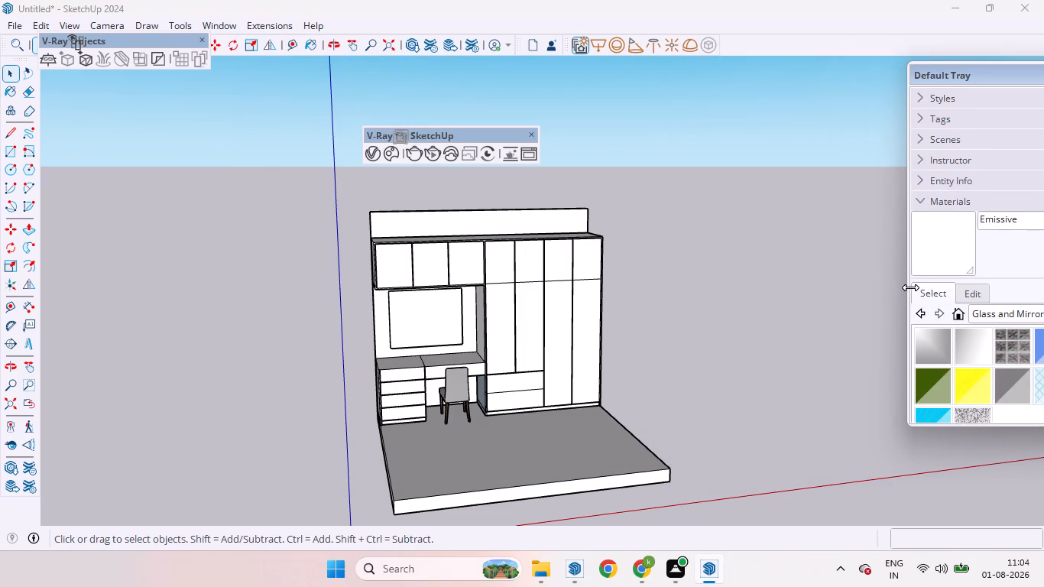
left_click_drag(910, 287, 912, 287)
left_click_drag(980, 73, 744, 69)
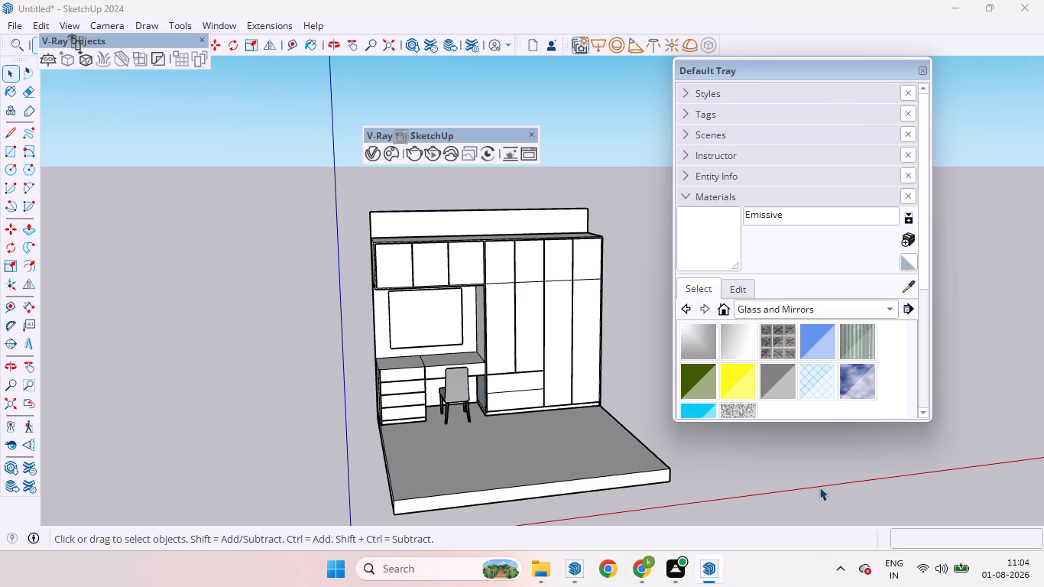
left_click_drag(814, 419, 854, 530)
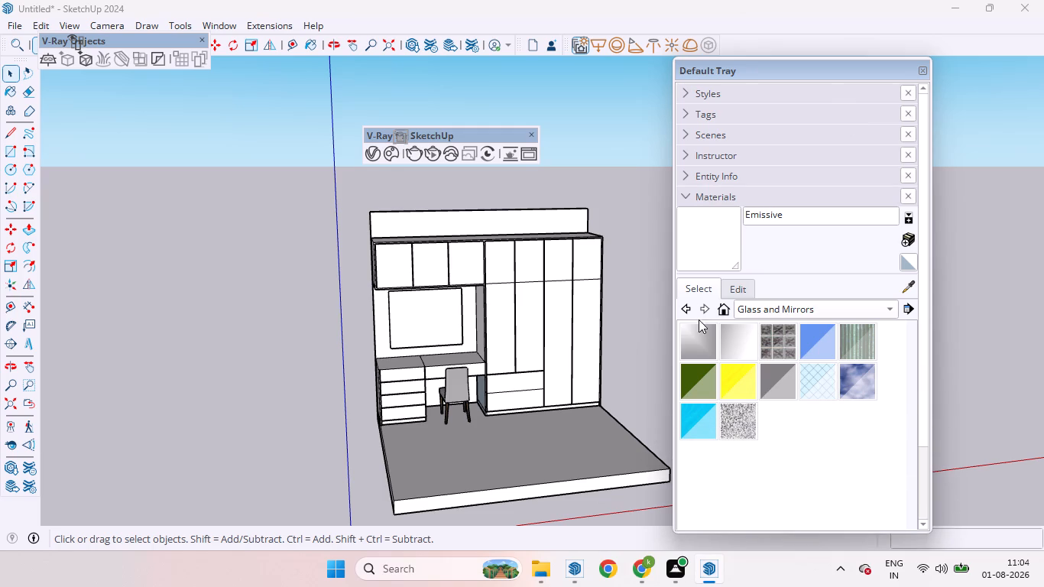
left_click_drag(674, 293, 783, 301)
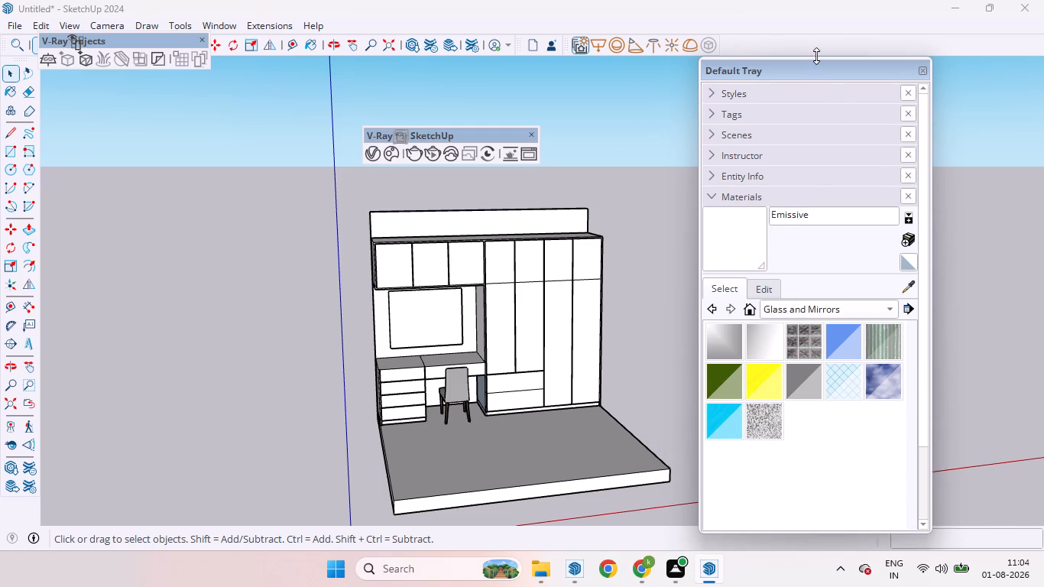
left_click_drag(820, 73, 939, 77)
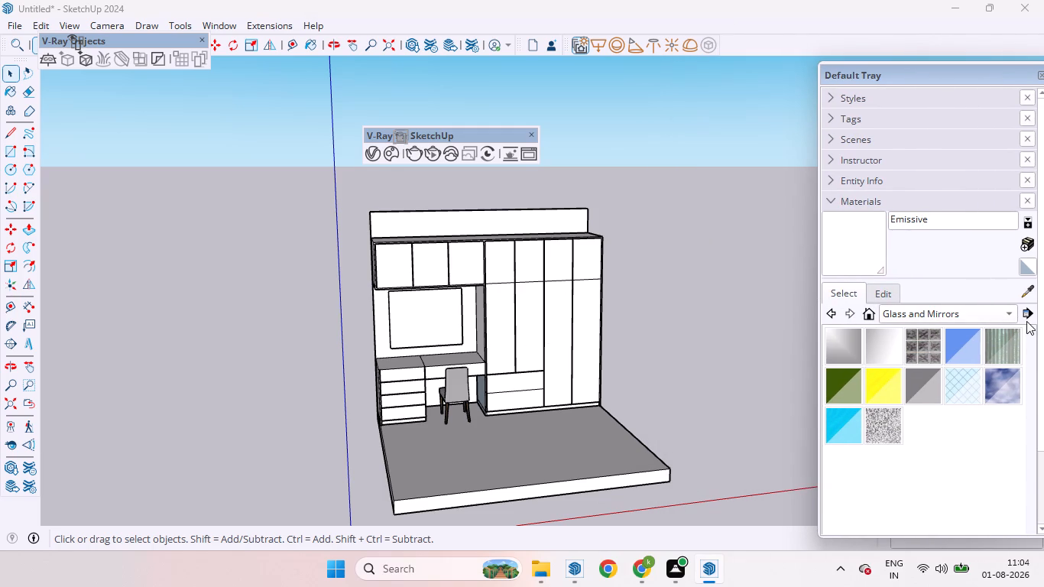
Browse the materials already in the model, sampling <Beige>1, Teddy_BookJacket and <Gray6> without painting anything.
left_click(1010, 315)
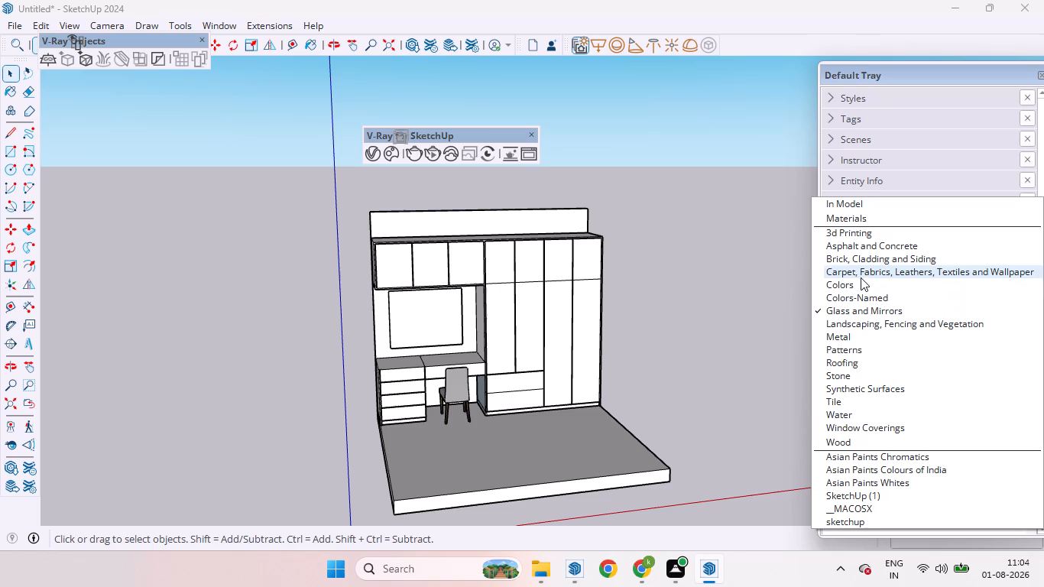
left_click(841, 208)
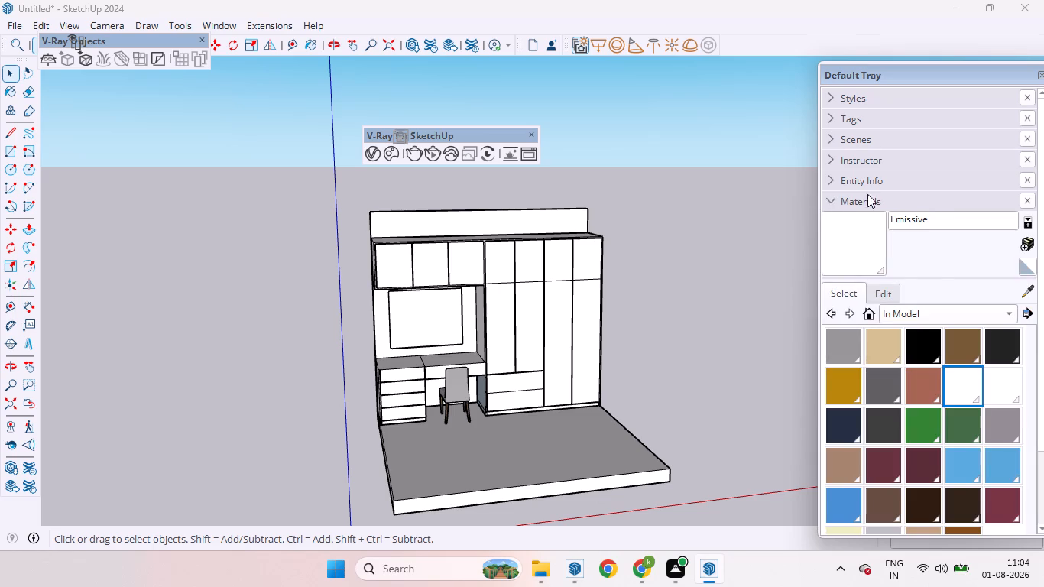
left_click(884, 349)
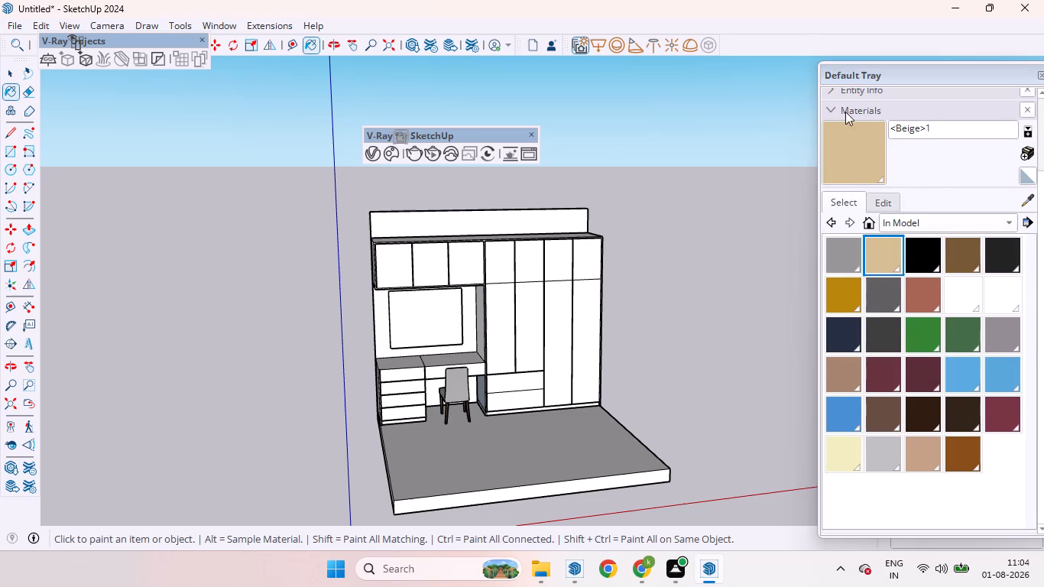
scroll(866, 144, "up", 3)
scroll(859, 249, "up", 8)
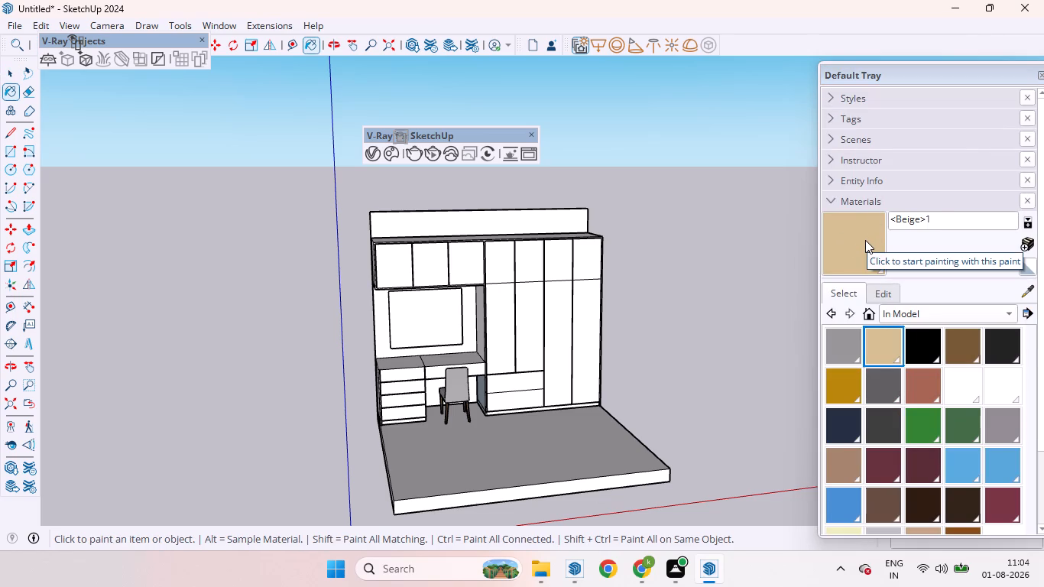
left_click(957, 343)
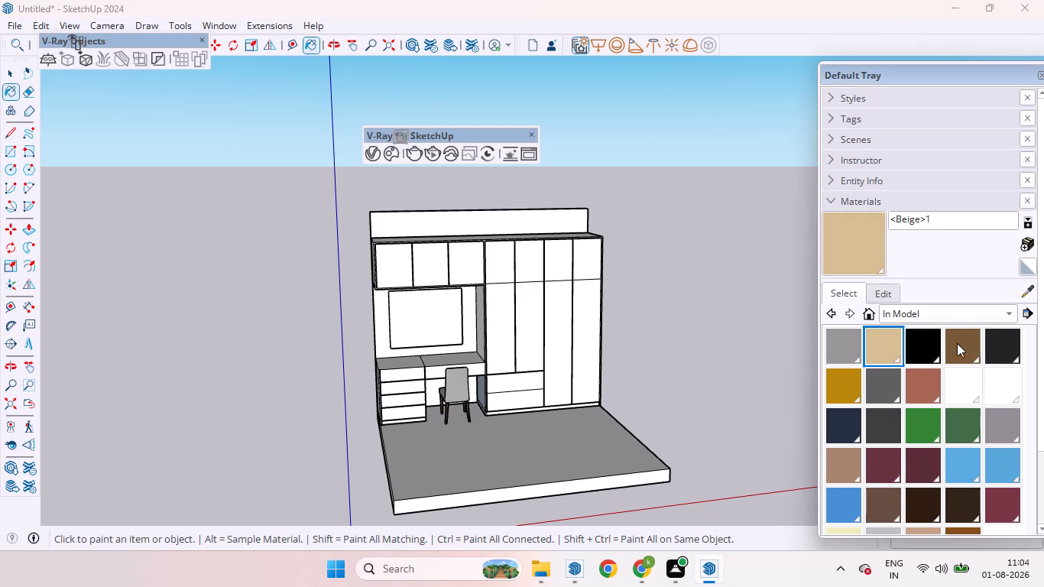
left_click(877, 330)
left_click(961, 420)
left_click(999, 471)
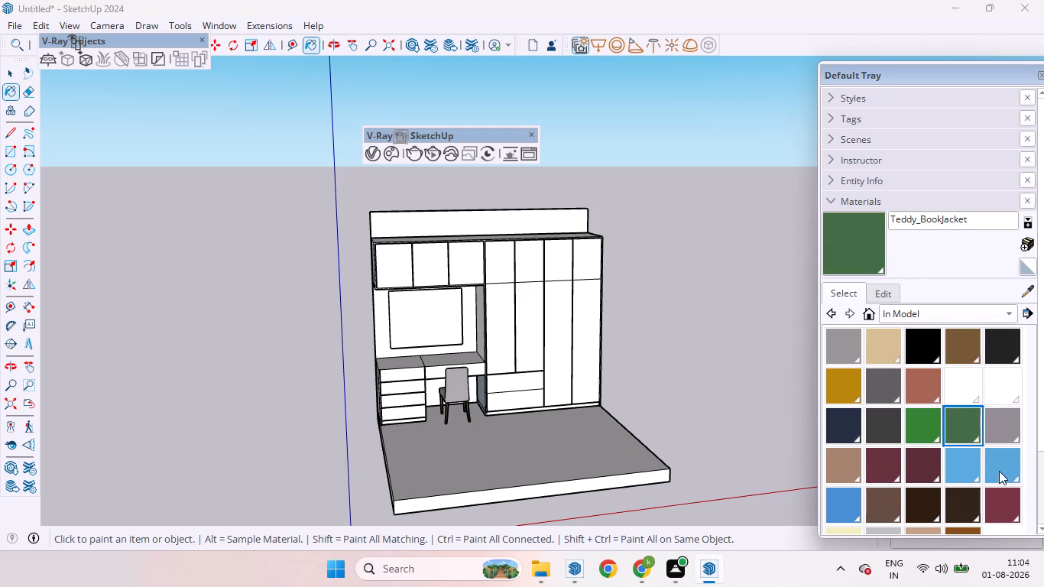
left_click(882, 396)
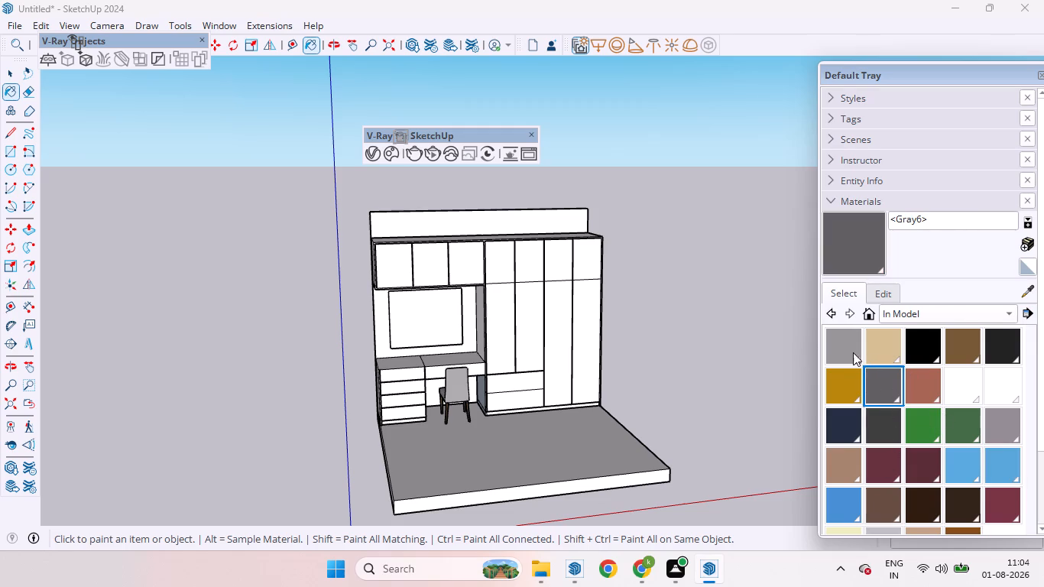
scroll(469, 277, "up", 5)
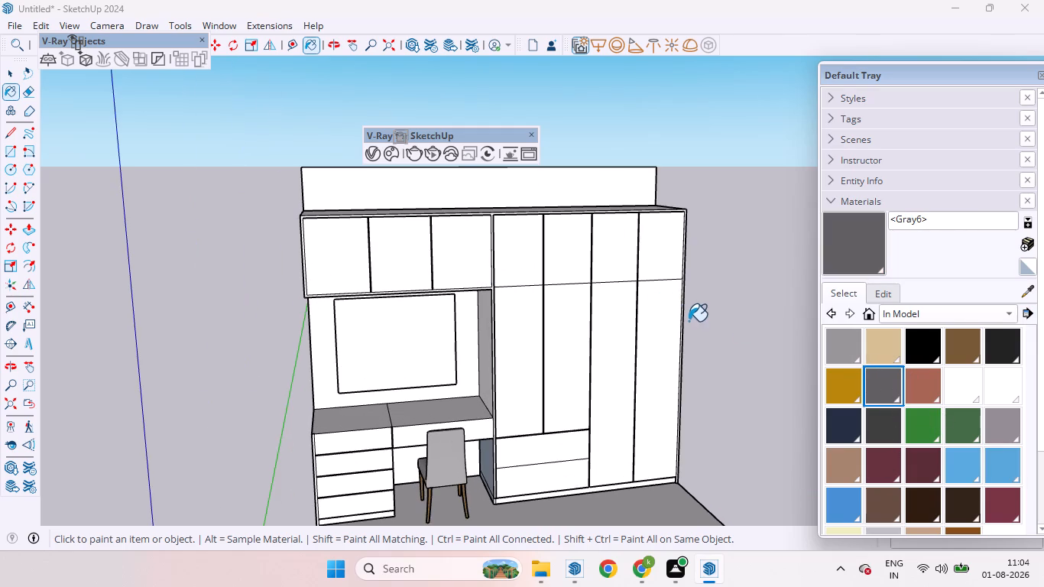
key("space")
Examine the overhead cabinet doors, the gaps between them and their lower edge from several angles.
scroll(430, 239, "up", 3)
middle_click_drag(463, 237, 448, 239)
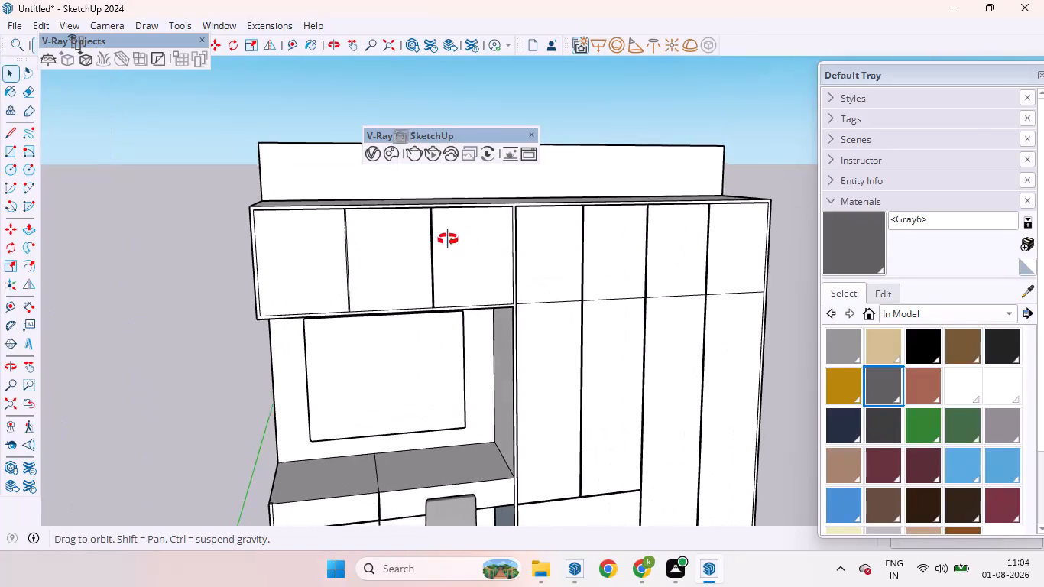
middle_click_drag(448, 239, 416, 190)
scroll(416, 232, "up", 15)
middle_click_drag(444, 227, 456, 238)
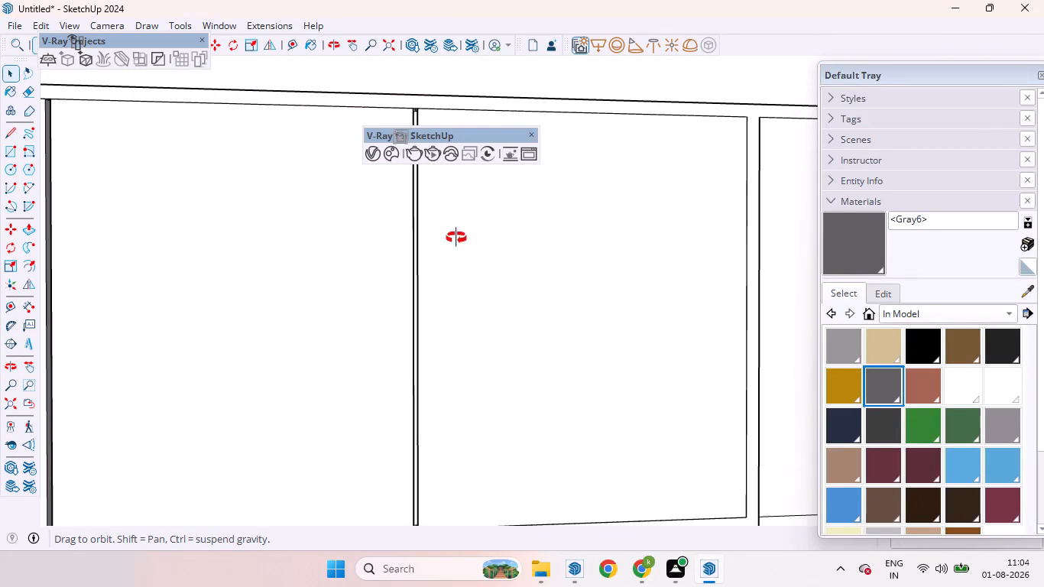
middle_click_drag(456, 238, 502, 246)
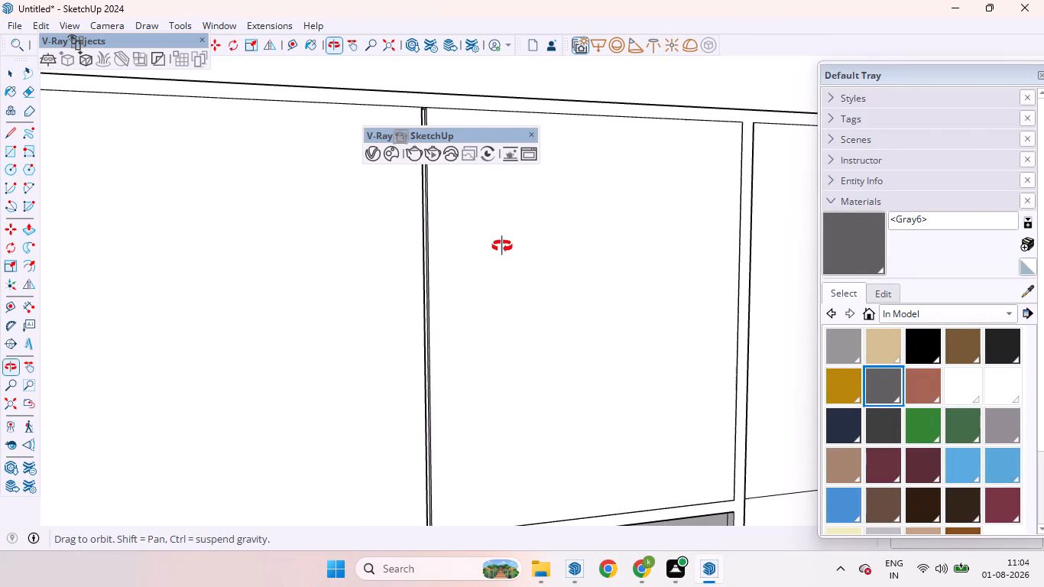
middle_click_drag(502, 246, 591, 366)
scroll(591, 310, "down", 6)
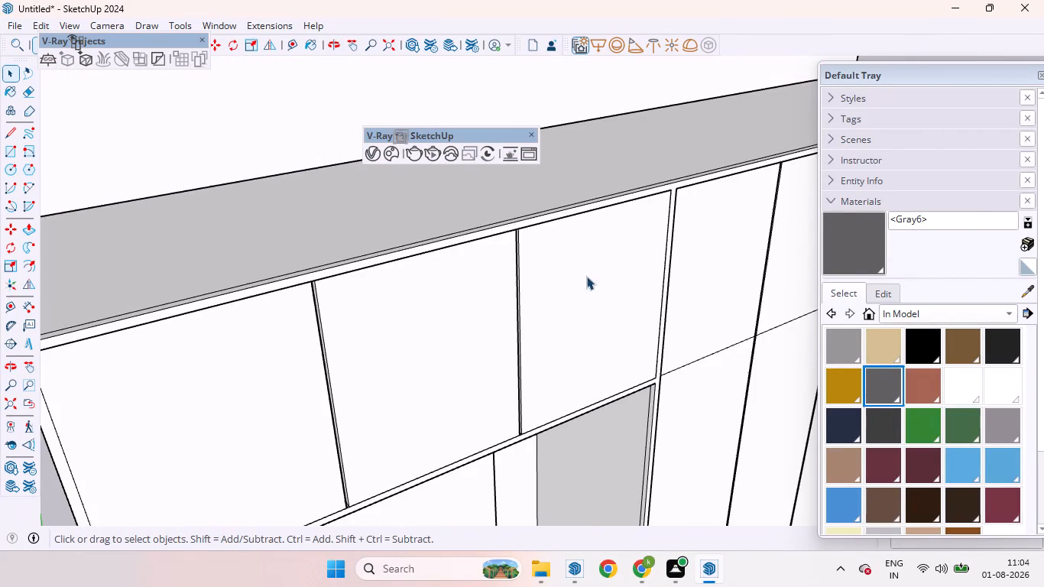
scroll(379, 365, "up", 5)
scroll(370, 334, "down", 6)
scroll(410, 417, "up", 4)
scroll(419, 378, "down", 6)
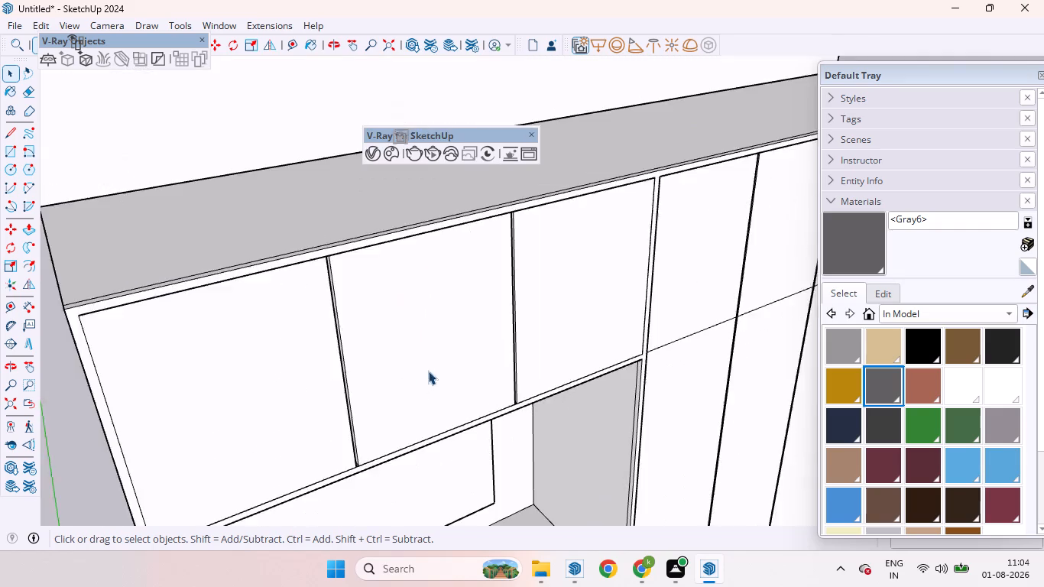
scroll(400, 456, "up", 6)
middle_click_drag(358, 424, 294, 358)
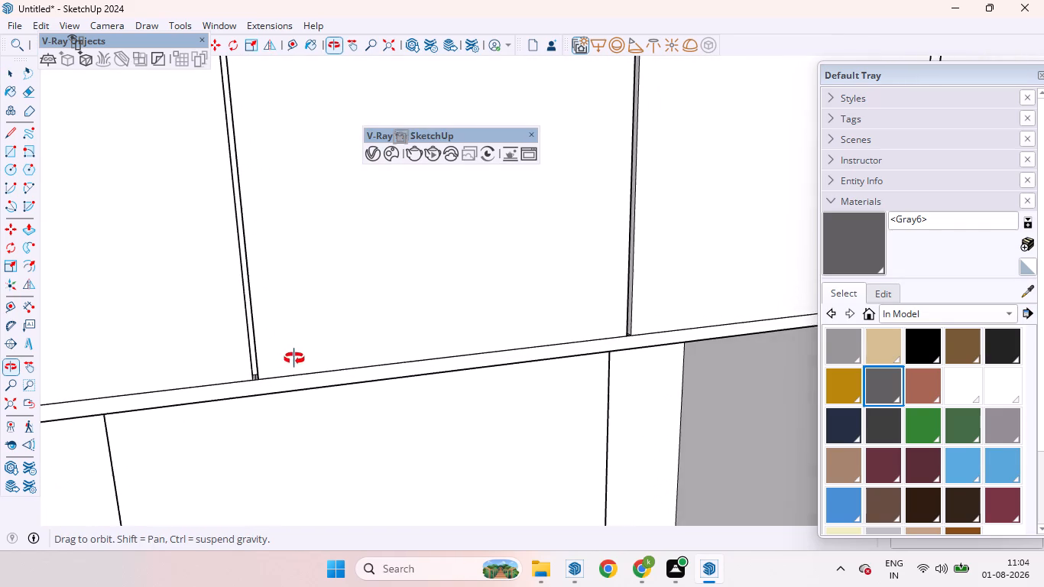
middle_click_drag(294, 358, 344, 383)
scroll(371, 362, "down", 12)
middle_click_drag(417, 342, 307, 299)
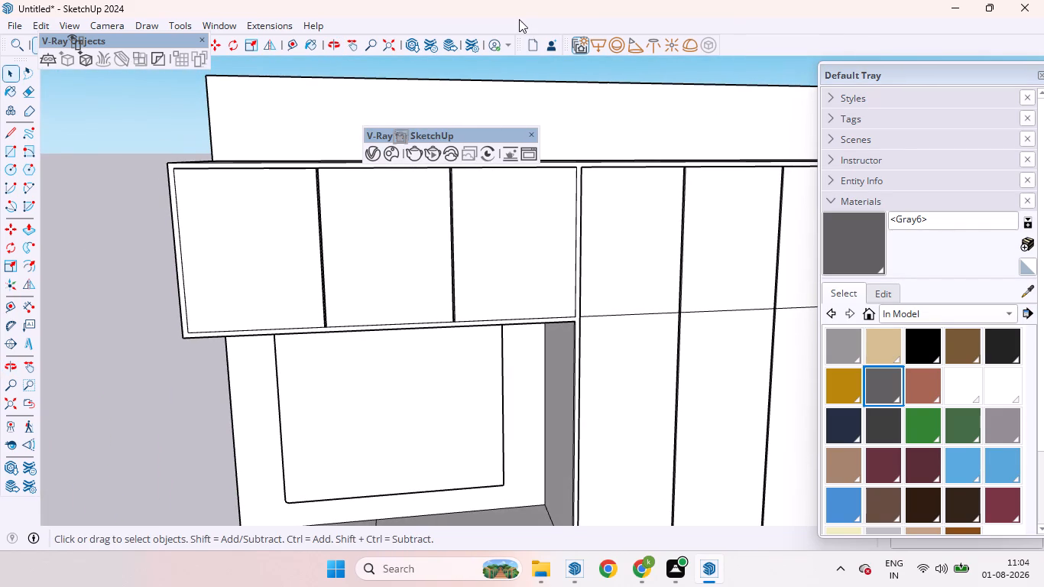
Display the Click-Change 2 - Kitchen equipment tools and place them above the model.
right_click(517, 18)
left_click(582, 146)
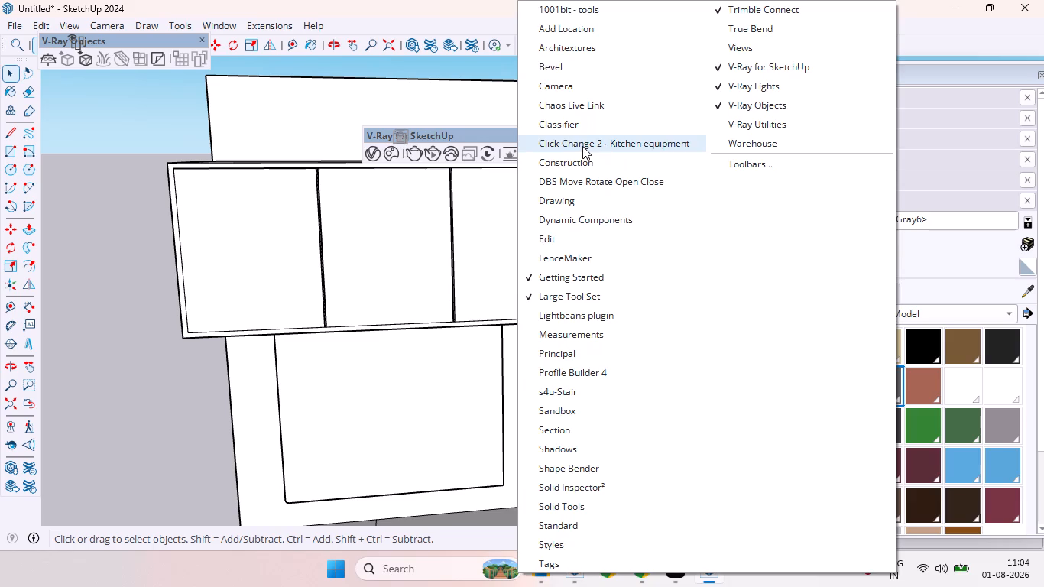
left_click_drag(448, 170, 573, 102)
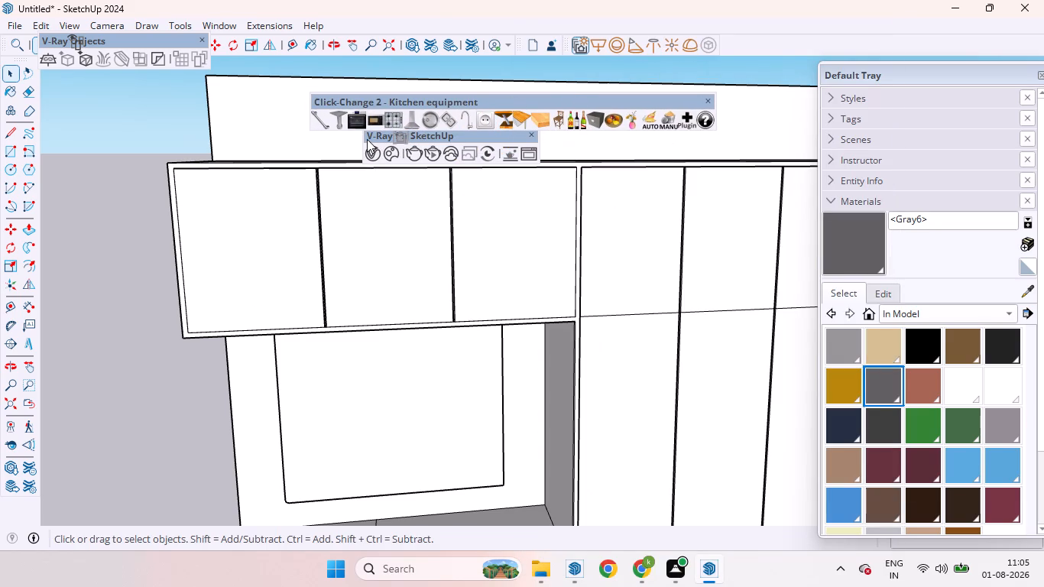
Insert a Click-Change handle on the first overhead cabinet door and switch it to the longer bar style.
left_click(324, 122)
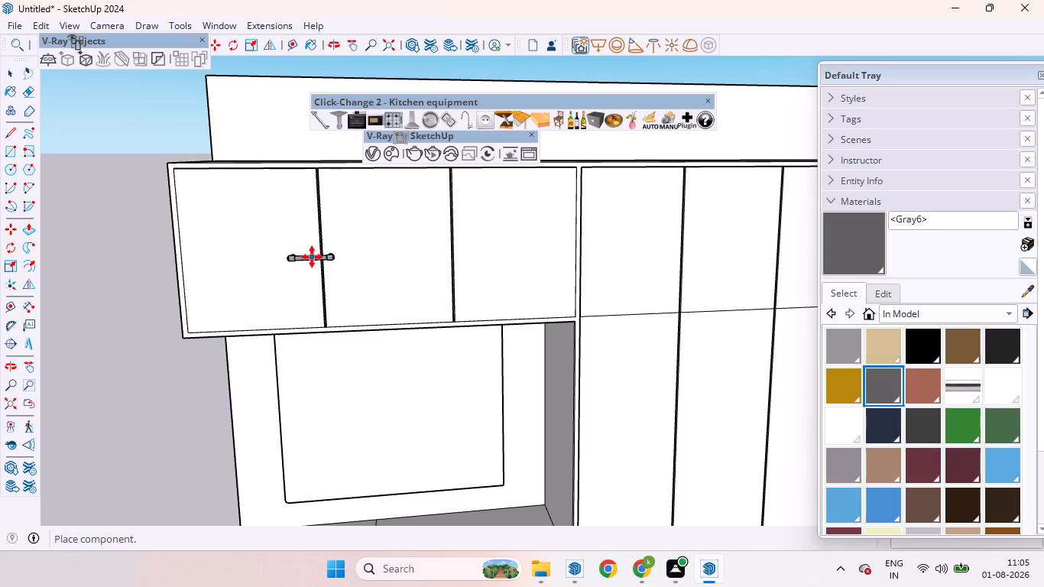
left_click(296, 241)
left_click(327, 128)
left_click(327, 128)
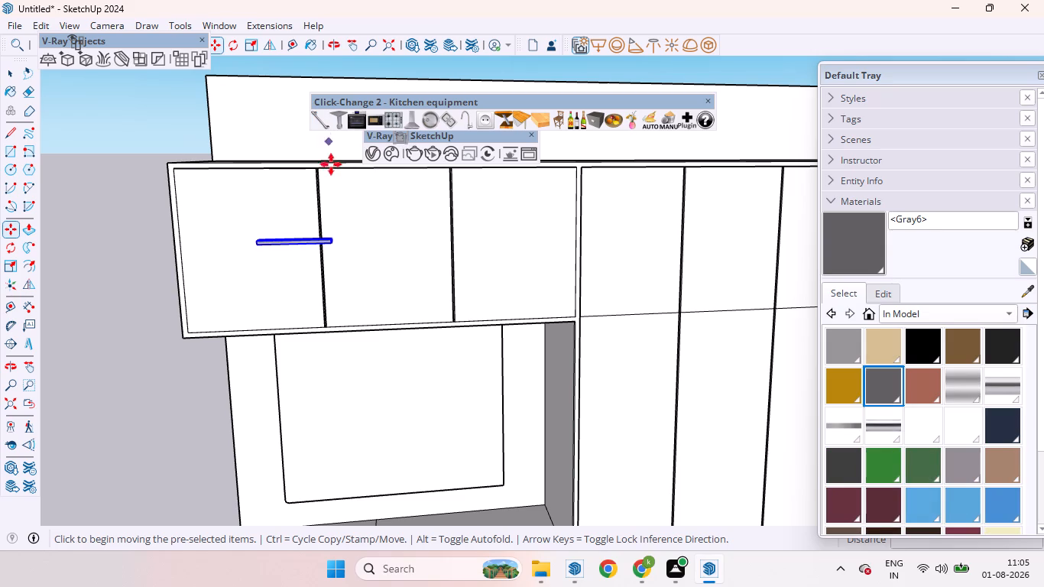
key("space")
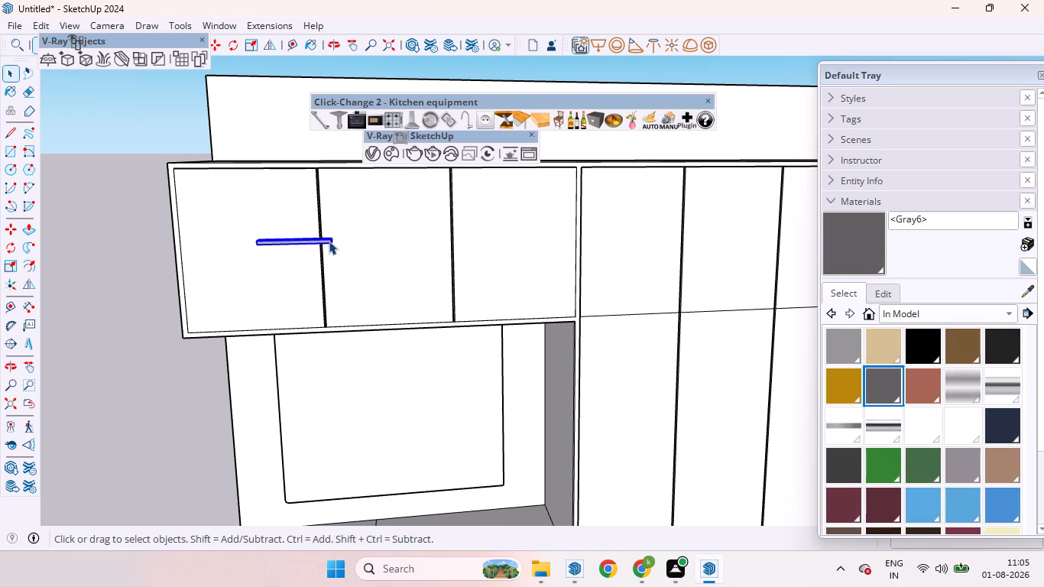
Move the bar handle from the overhead cabinet onto the wardrobe's upper drawer front, just below its top edge.
left_click(328, 239)
key("m")
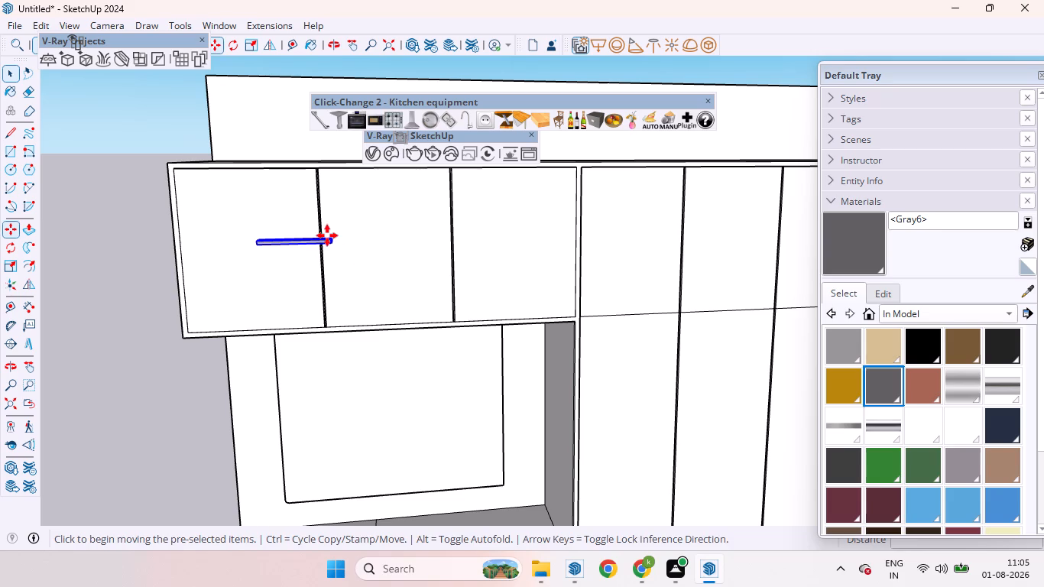
left_click(330, 238)
scroll(455, 265, "down", 11)
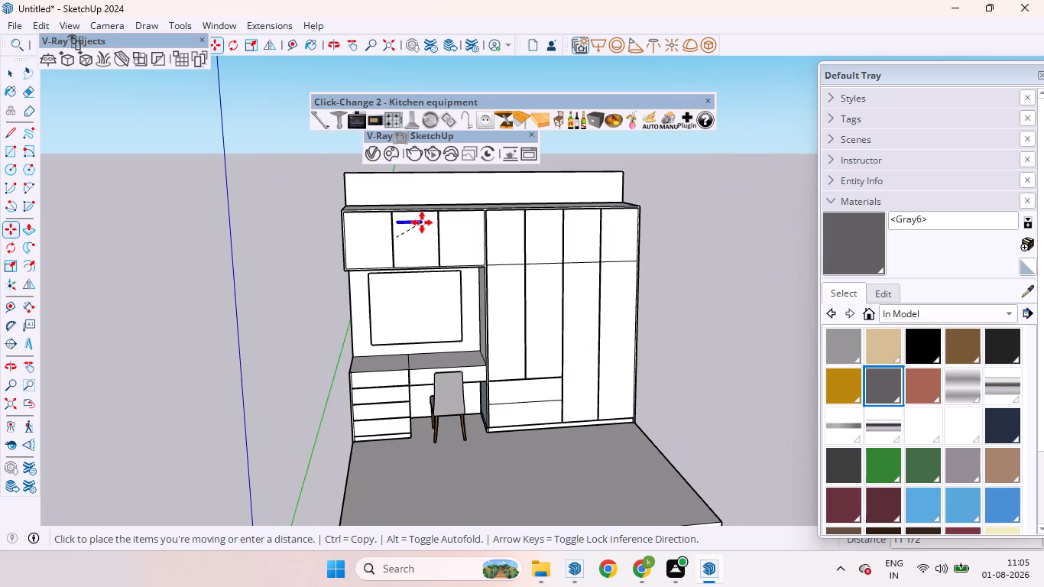
scroll(543, 393, "up", 10)
middle_click_drag(530, 388, 501, 336)
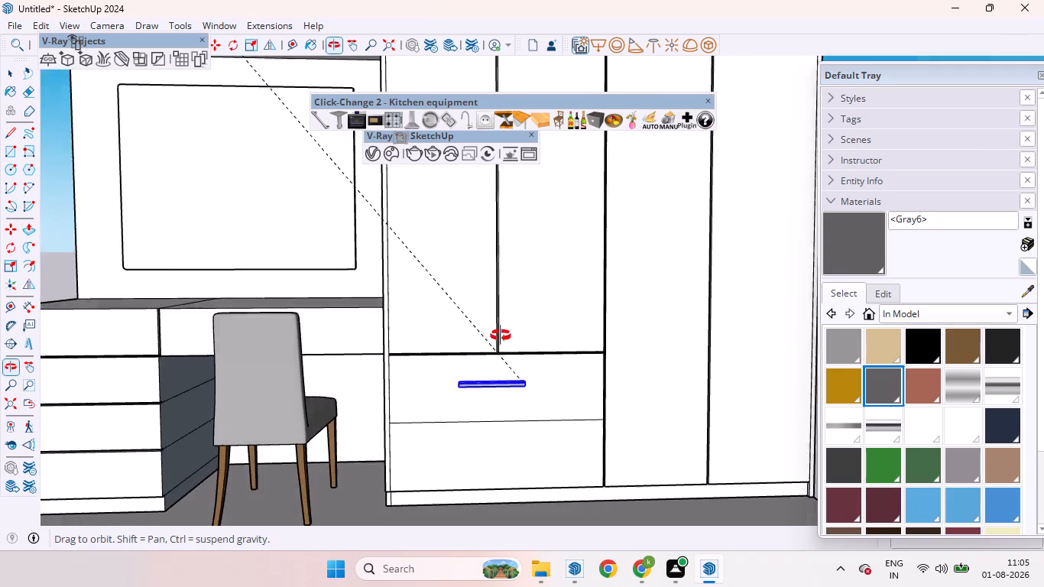
middle_click_drag(501, 336, 504, 330)
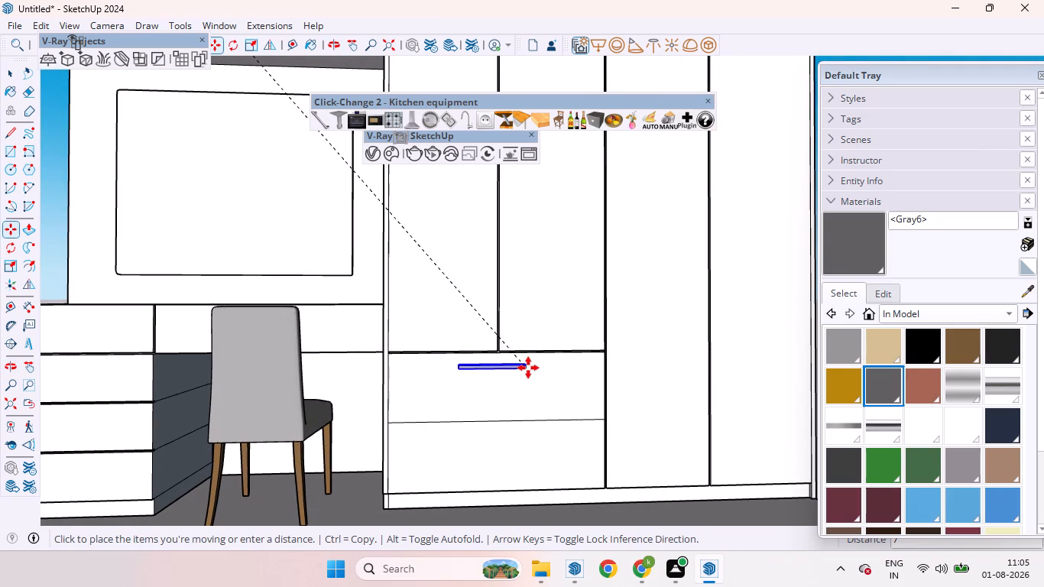
left_click(530, 368)
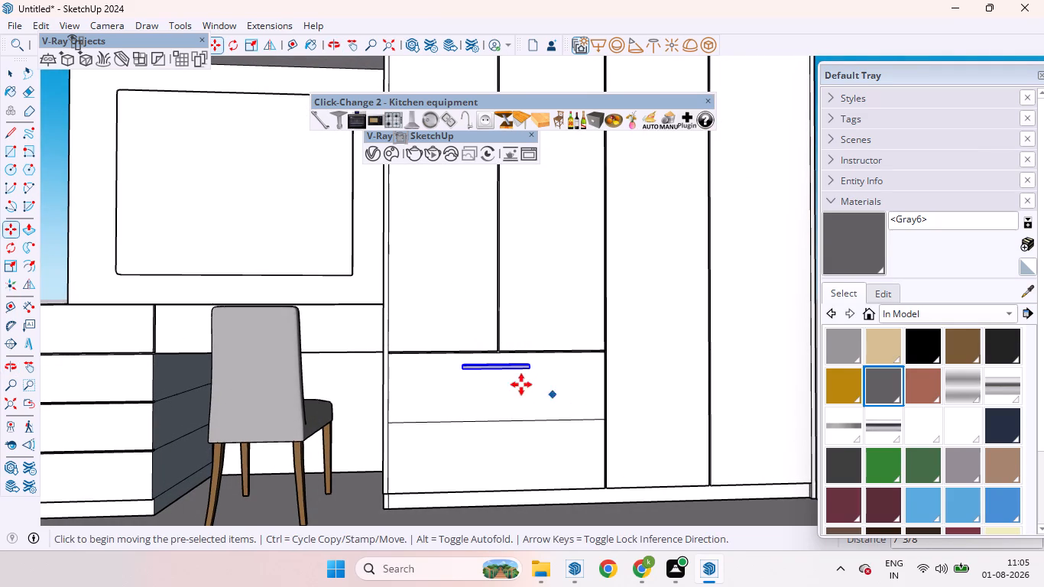
Move the bar handle about 3 1/4 inches straight down on the wardrobe's upper drawer front.
scroll(507, 368, "up", 5)
middle_click_drag(506, 381, 508, 449)
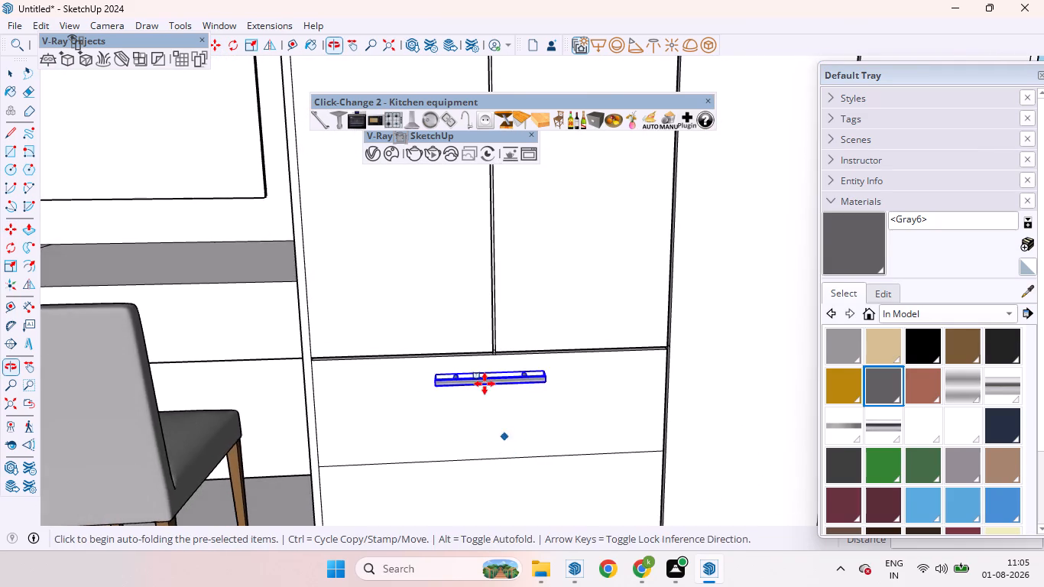
scroll(485, 380, "up", 5)
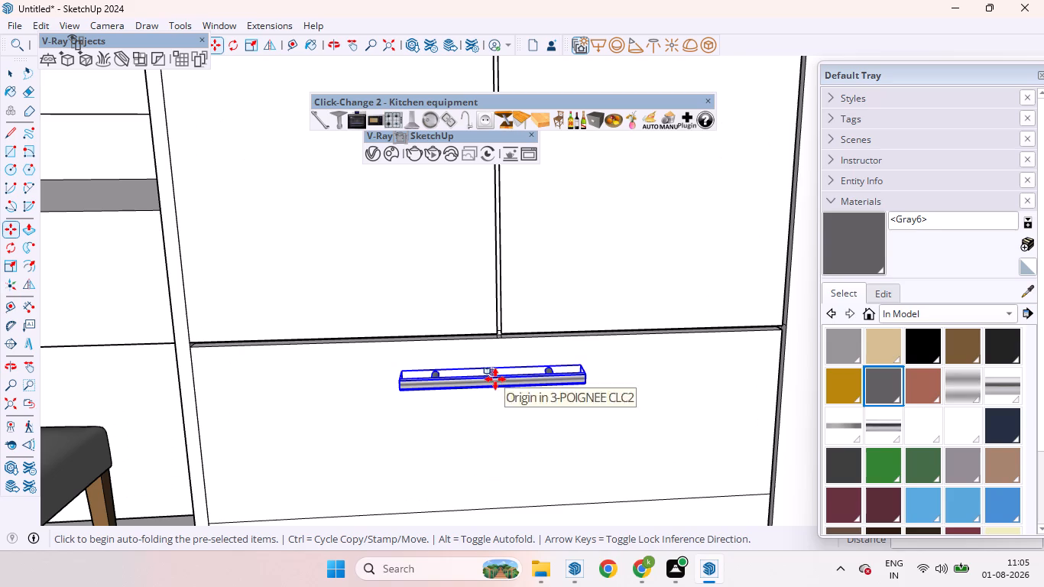
left_click(491, 377)
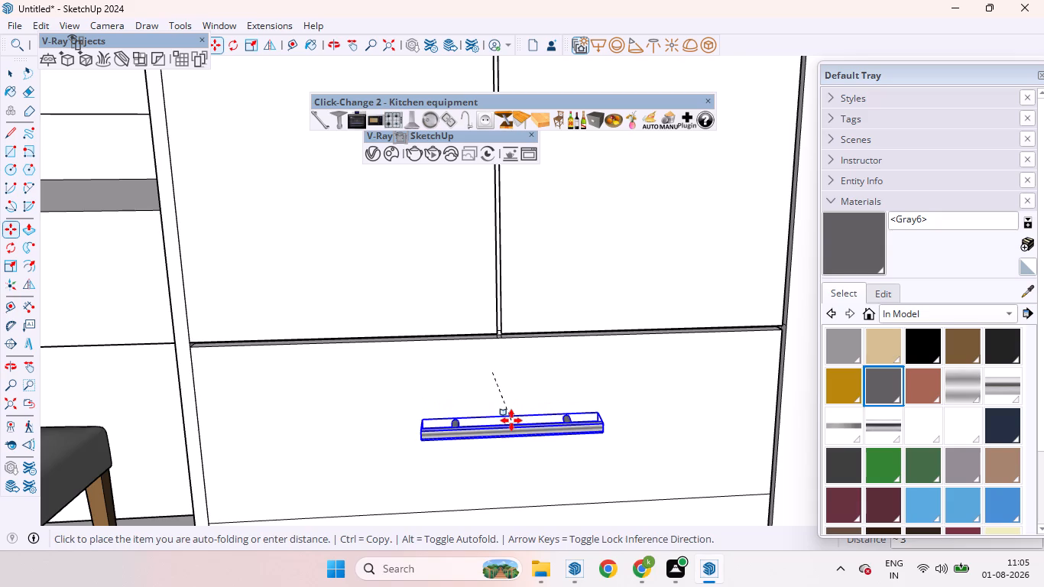
middle_click_drag(511, 420, 504, 297)
scroll(497, 323, "down", 9)
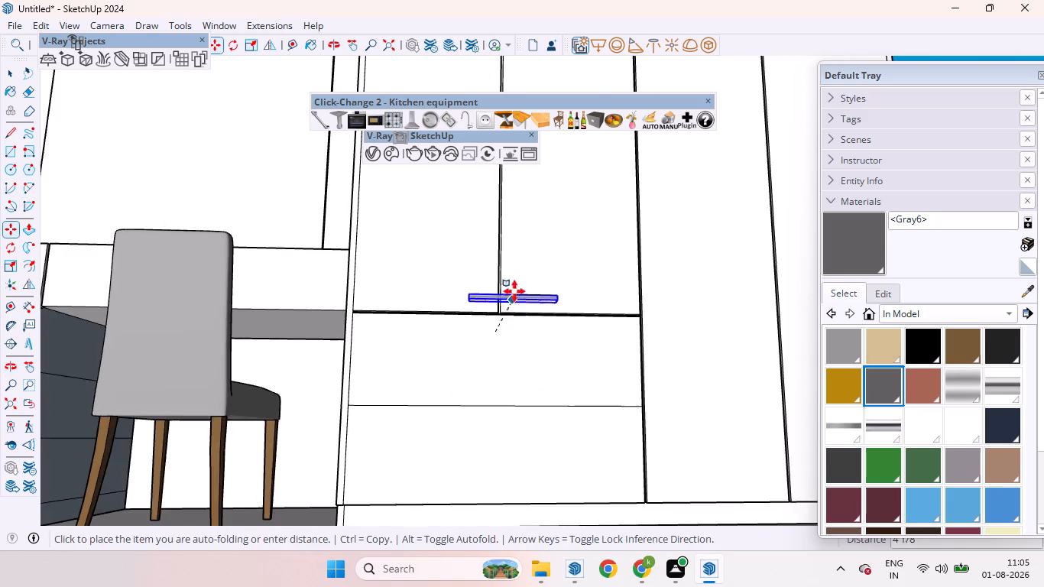
scroll(516, 290, "down", 5)
middle_click_drag(515, 297, 523, 413)
scroll(511, 391, "up", 5)
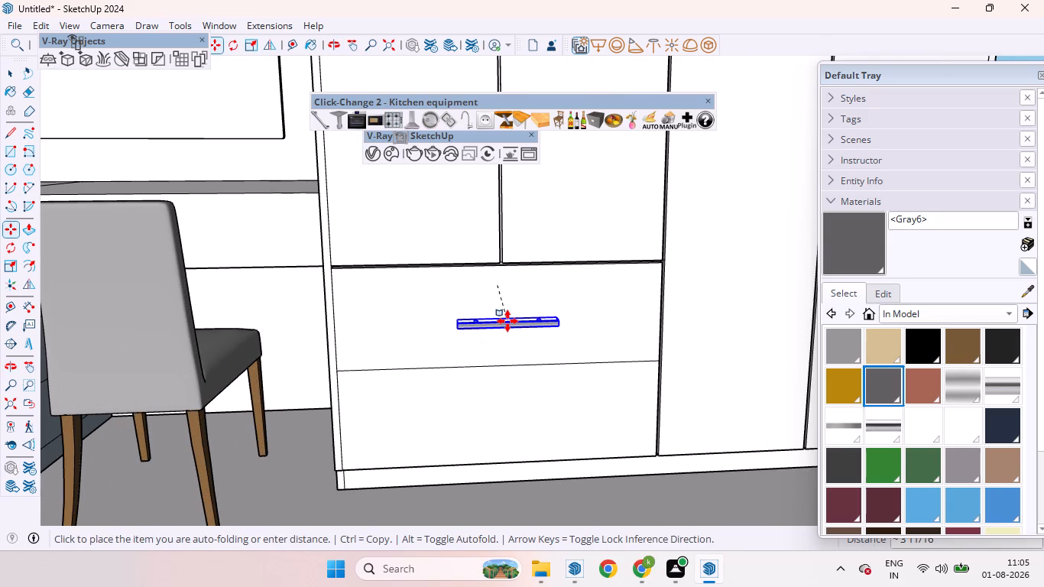
key("Up")
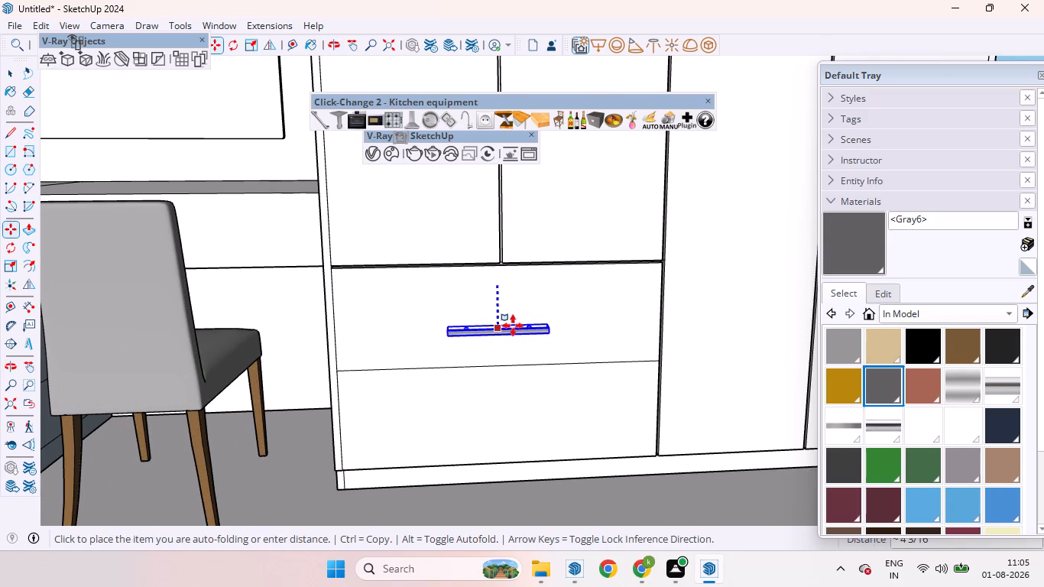
left_click(515, 318)
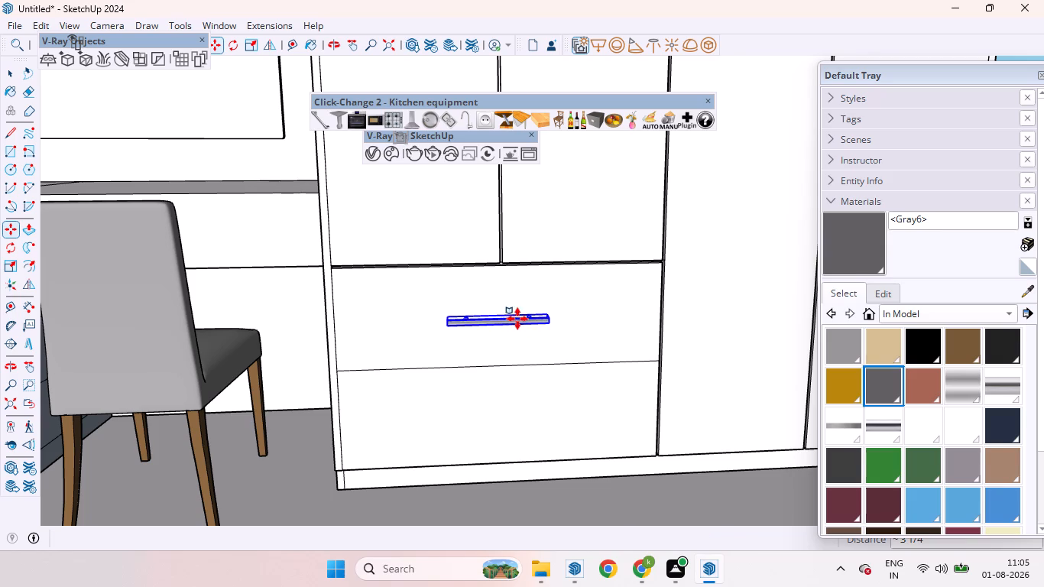
Copy the bar handle about 8 15/16 inches straight down onto the wardrobe's lower drawer front.
key("m")
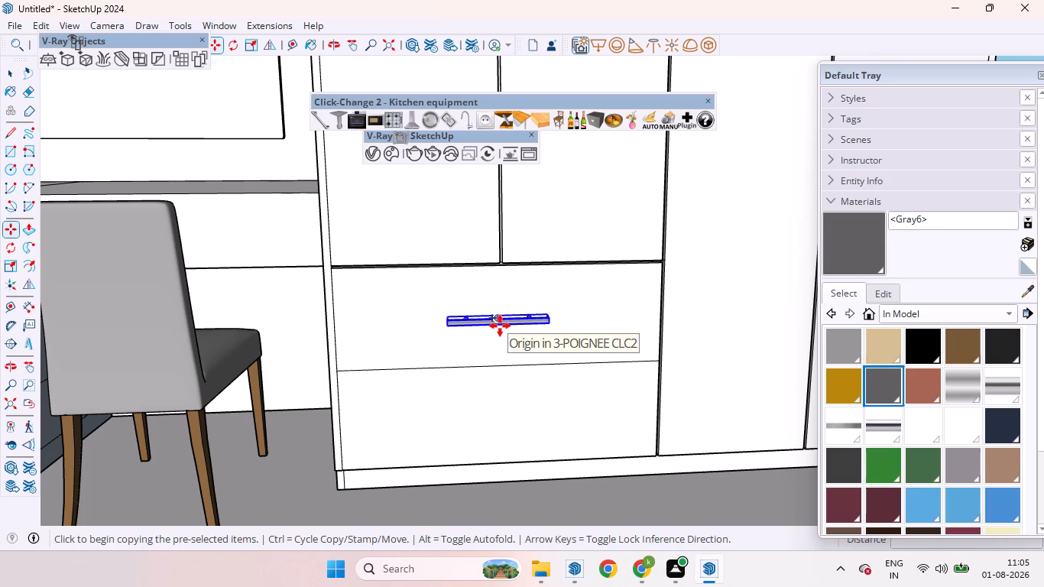
left_click(500, 326)
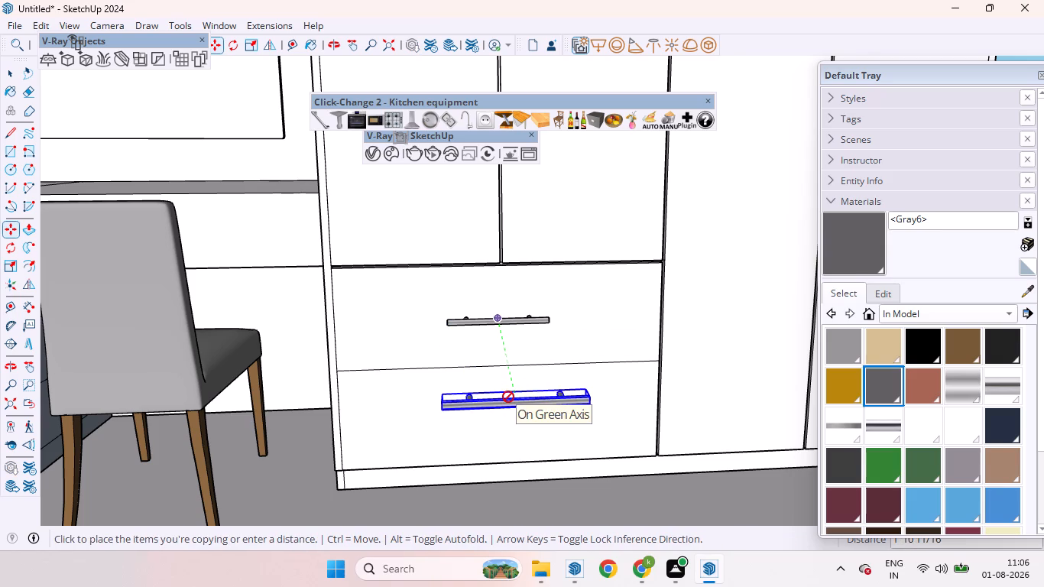
key("Up")
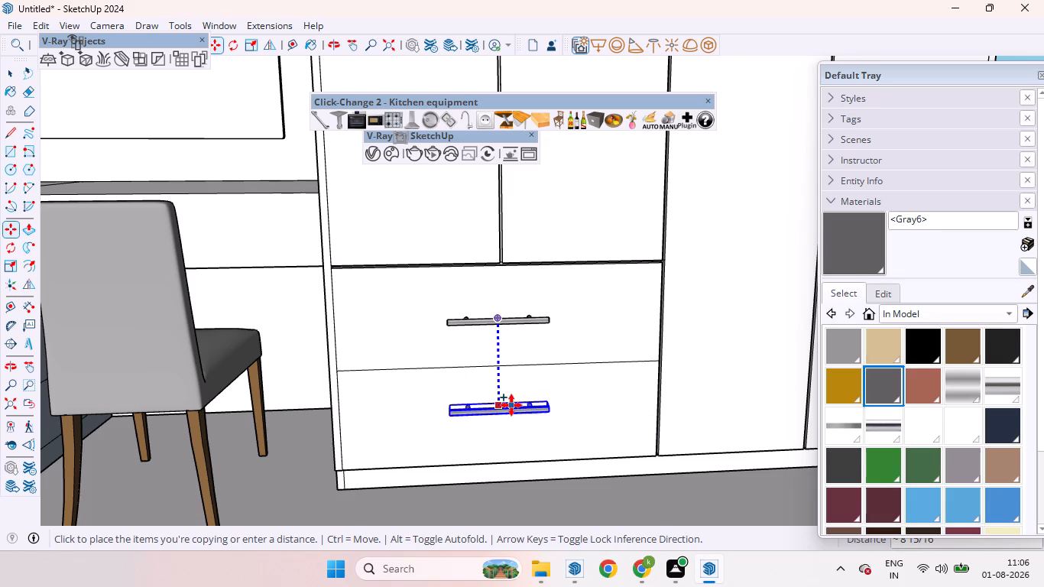
left_click(511, 405)
key("space")
scroll(417, 452, "down", 3)
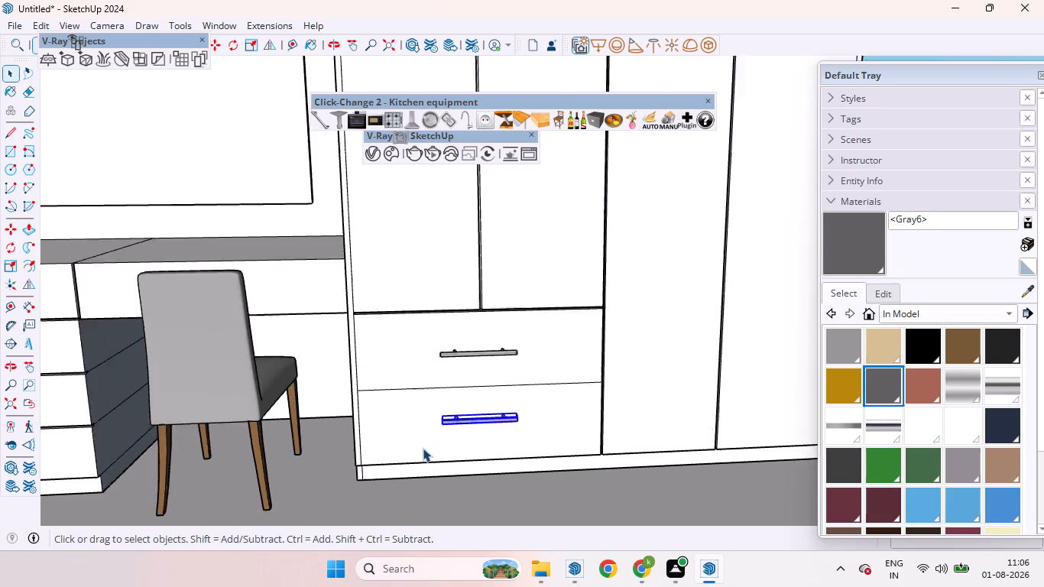
scroll(423, 448, "down", 3)
left_click(491, 493)
Examine the whole wardrobe and desk unit with its drawer handles from several angles and distances.
scroll(523, 462, "down", 6)
middle_click_drag(500, 446, 501, 365)
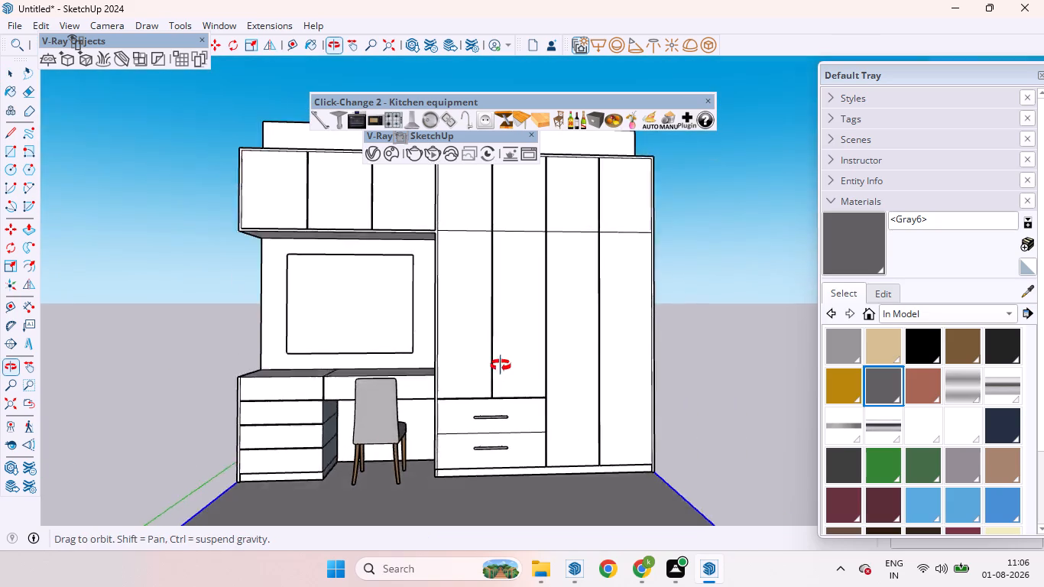
middle_click_drag(501, 365, 507, 429)
scroll(507, 391, "down", 6)
scroll(486, 404, "up", 9)
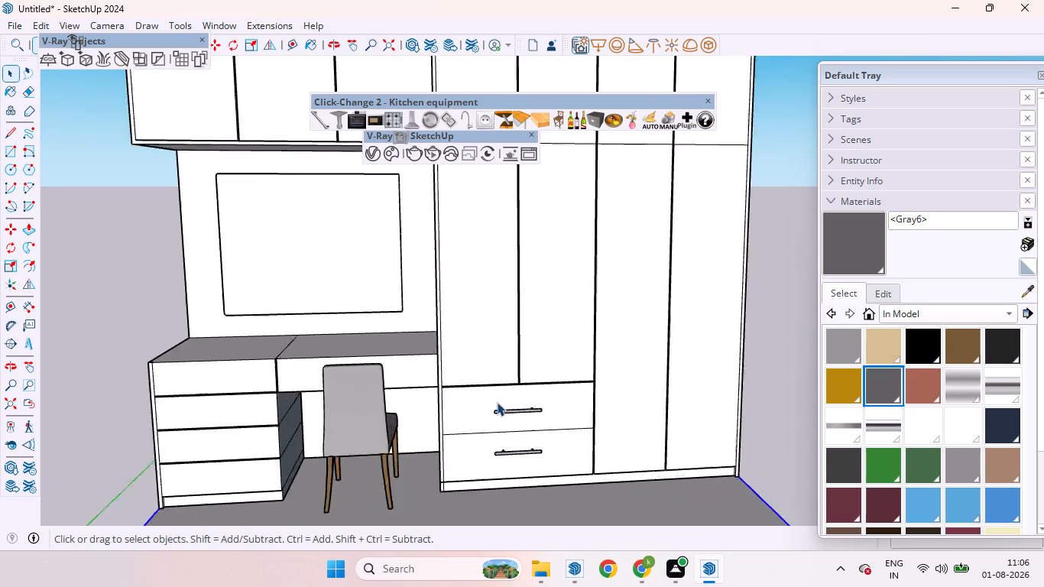
scroll(497, 402, "up", 2)
middle_click_drag(504, 402, 547, 434)
scroll(549, 438, "down", 6)
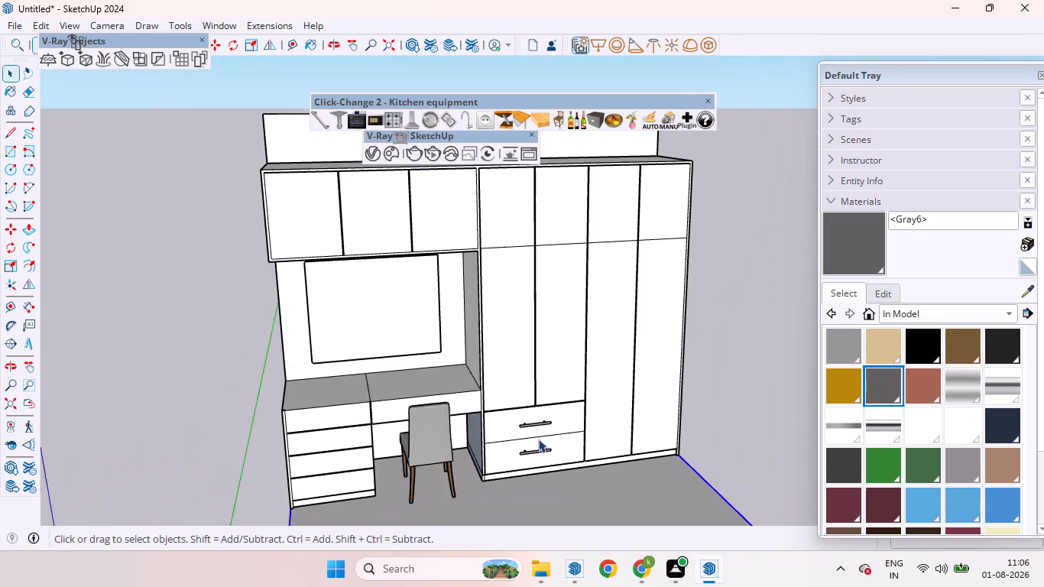
scroll(537, 435, "down", 3)
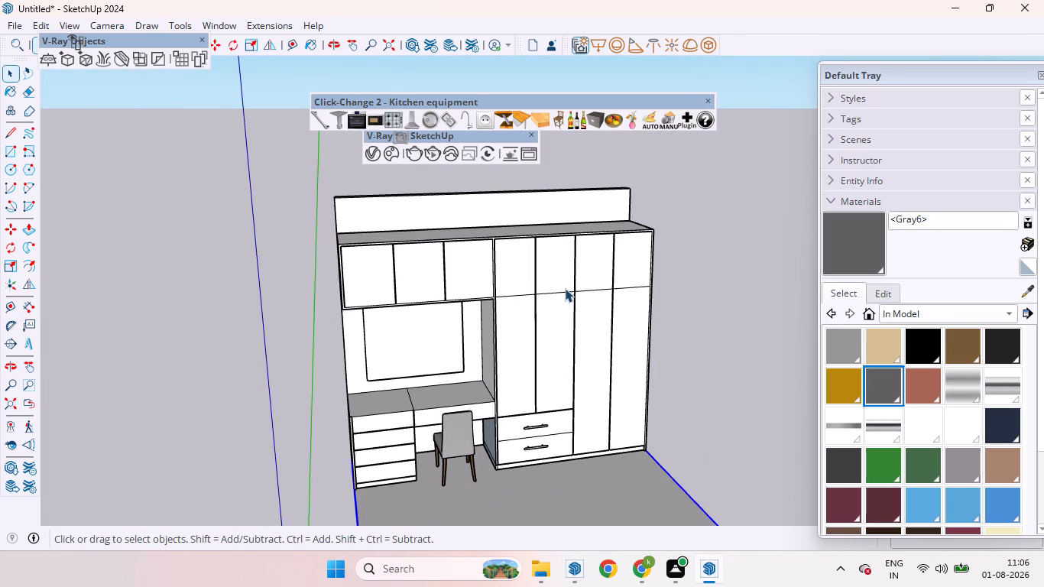
scroll(583, 306, "up", 4)
scroll(559, 323, "down", 5)
middle_click_drag(522, 413, 477, 365)
scroll(522, 413, "up", 2)
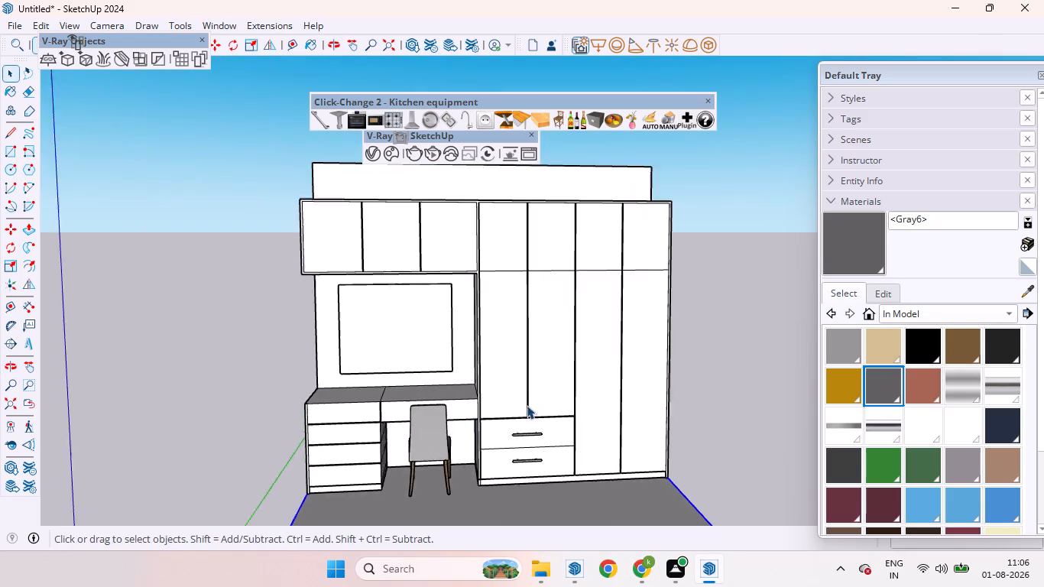
scroll(527, 405, "up", 2)
scroll(539, 405, "down", 2)
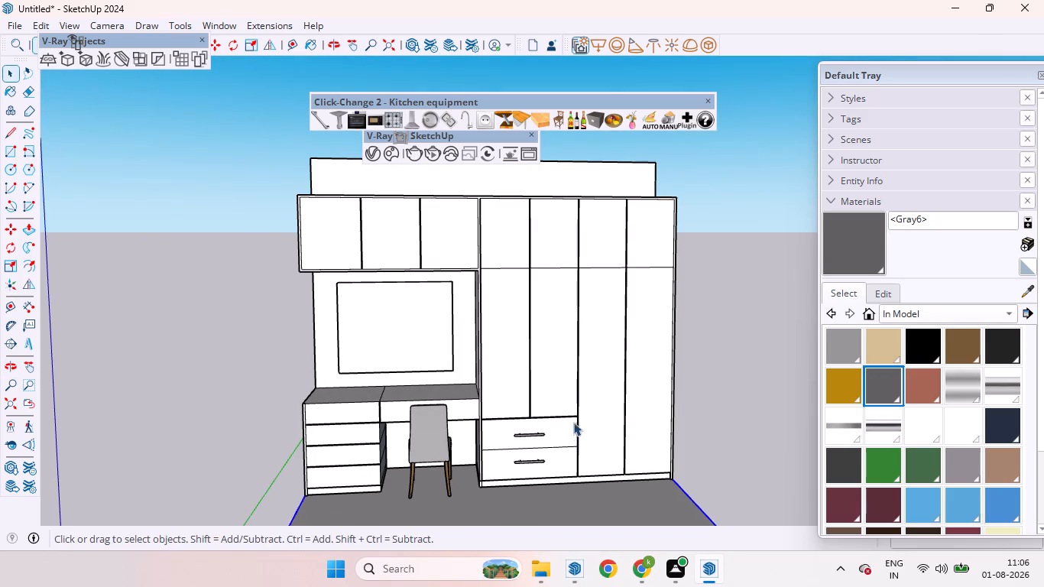
Copy the upper drawer's bar handle onto the second upper wardrobe door, counting from the desk side.
scroll(553, 439, "up", 7)
scroll(527, 433, "down", 1)
scroll(527, 433, "up", 4)
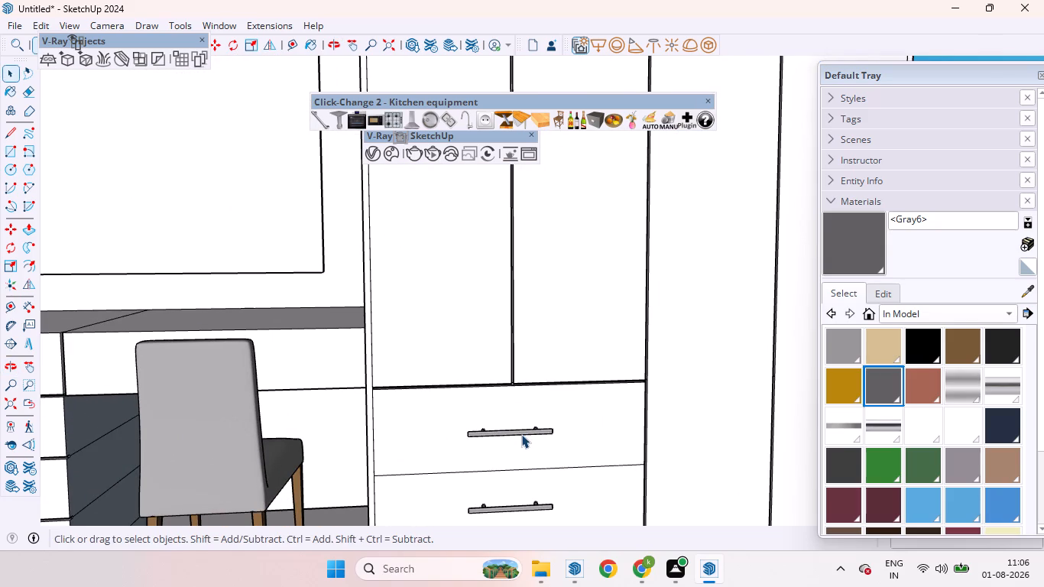
left_click(521, 434)
scroll(540, 432, "down", 11)
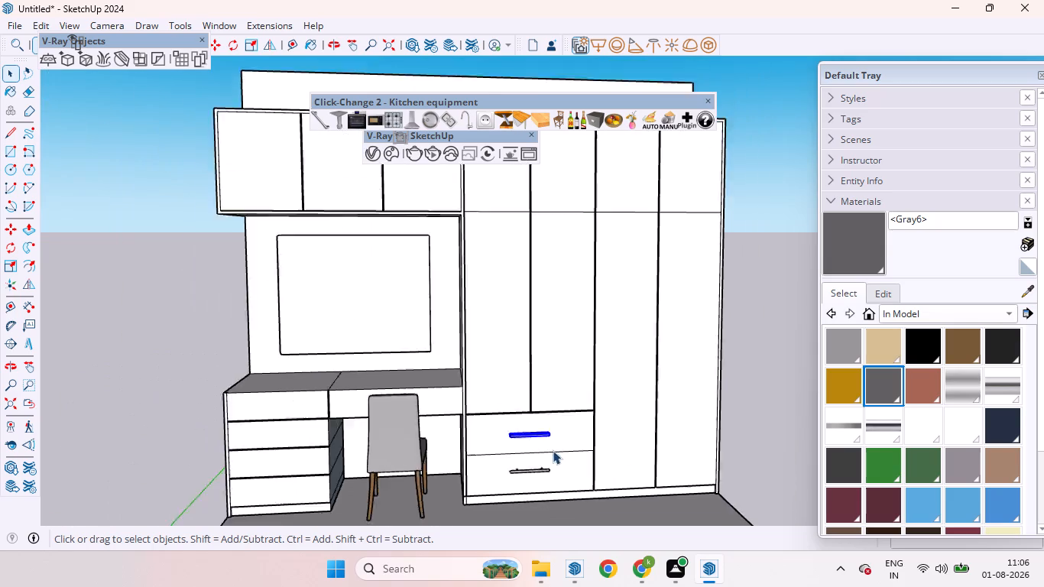
scroll(553, 450, "down", 1)
key("m")
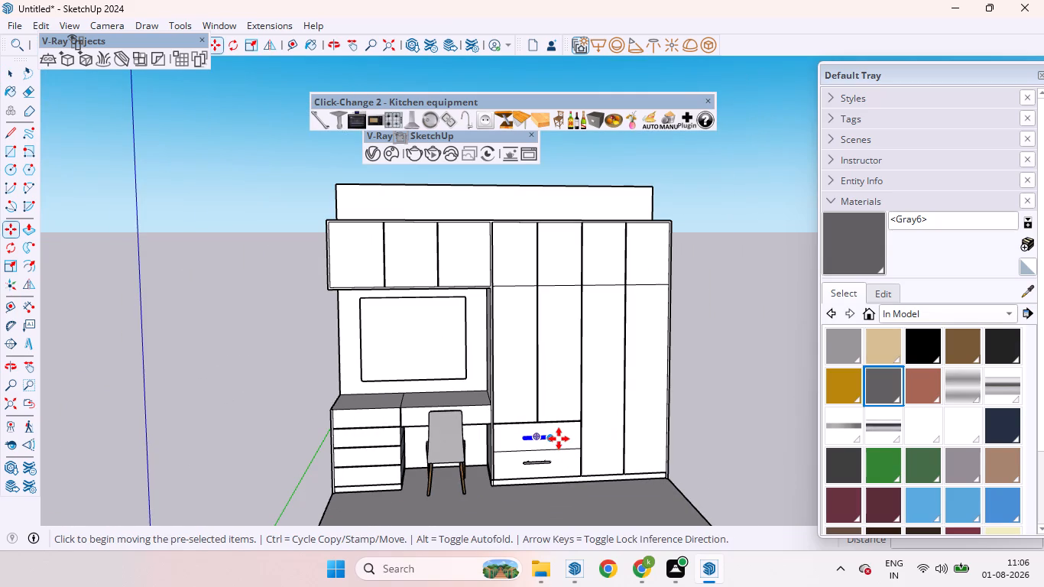
left_click(545, 435)
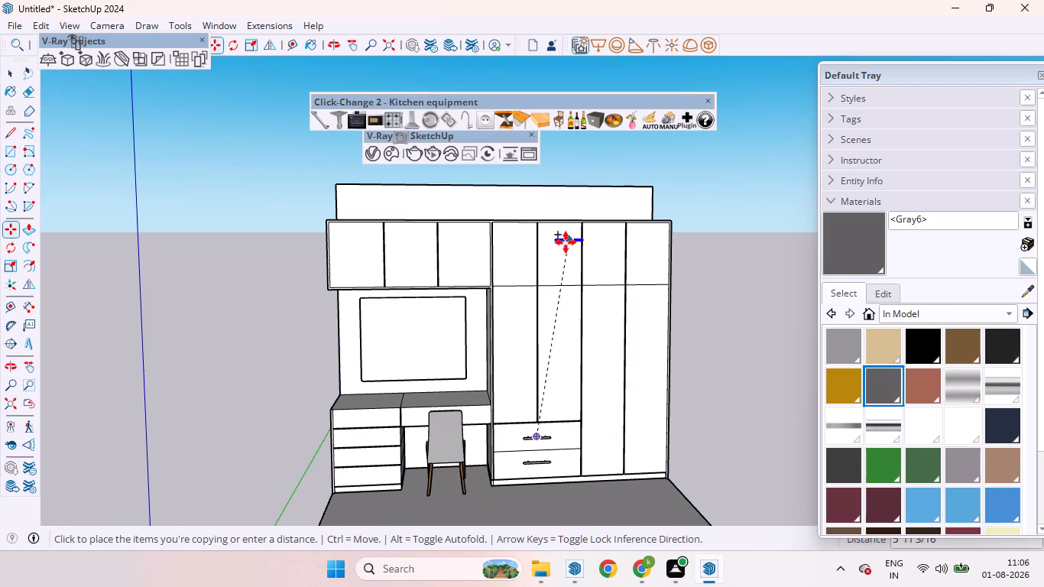
scroll(561, 248, "up", 9)
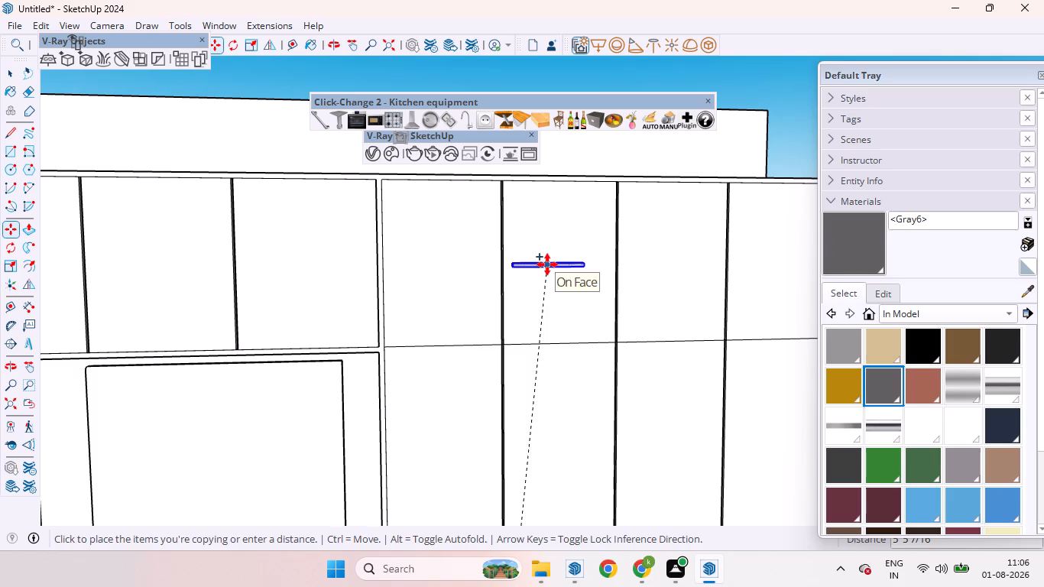
left_click(547, 264)
Rotate the copied handle on the second upper wardrobe door 90 degrees to stand vertically.
key("q")
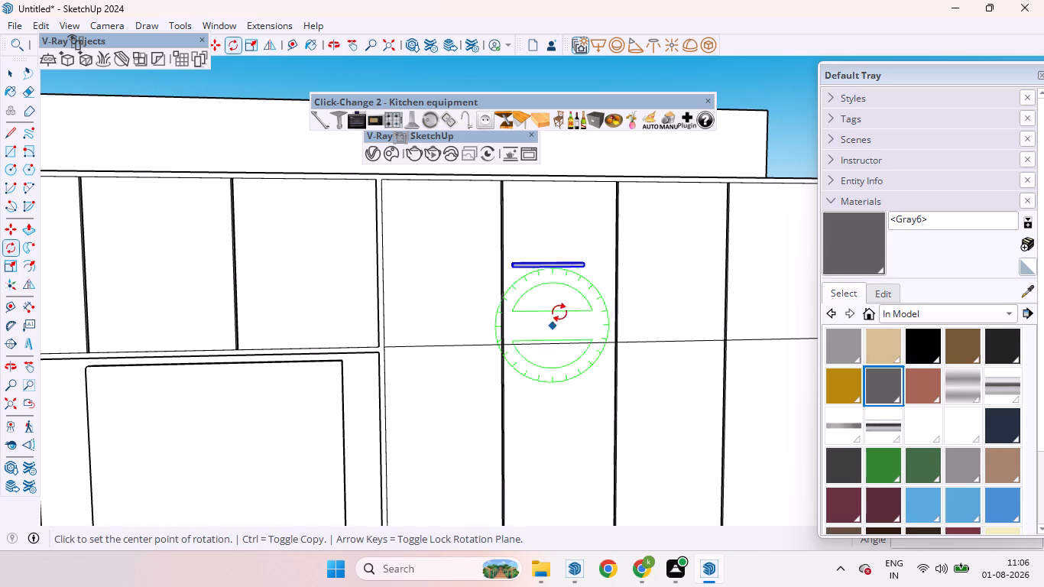
left_click(586, 263)
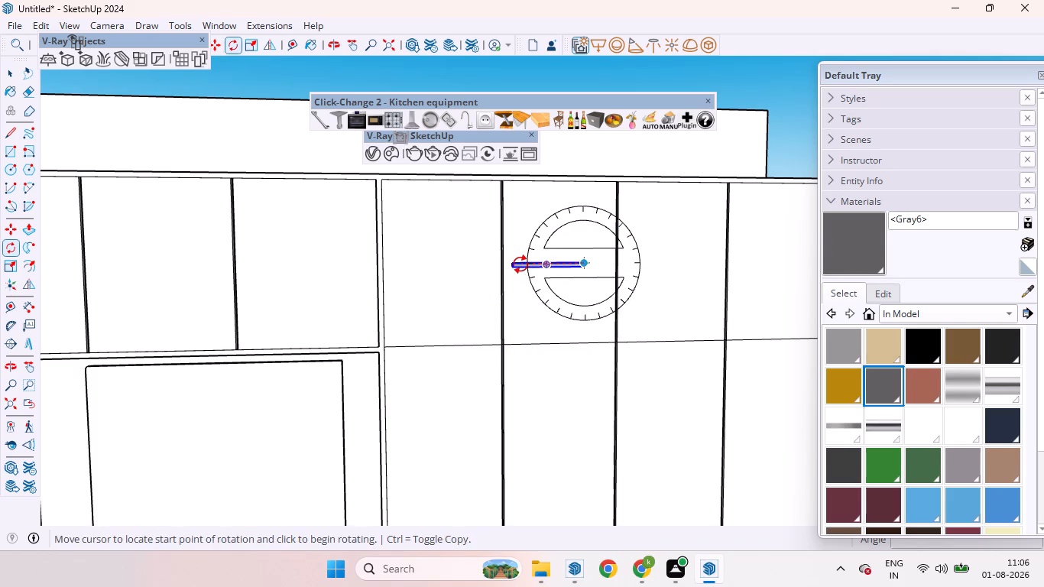
left_click(520, 264)
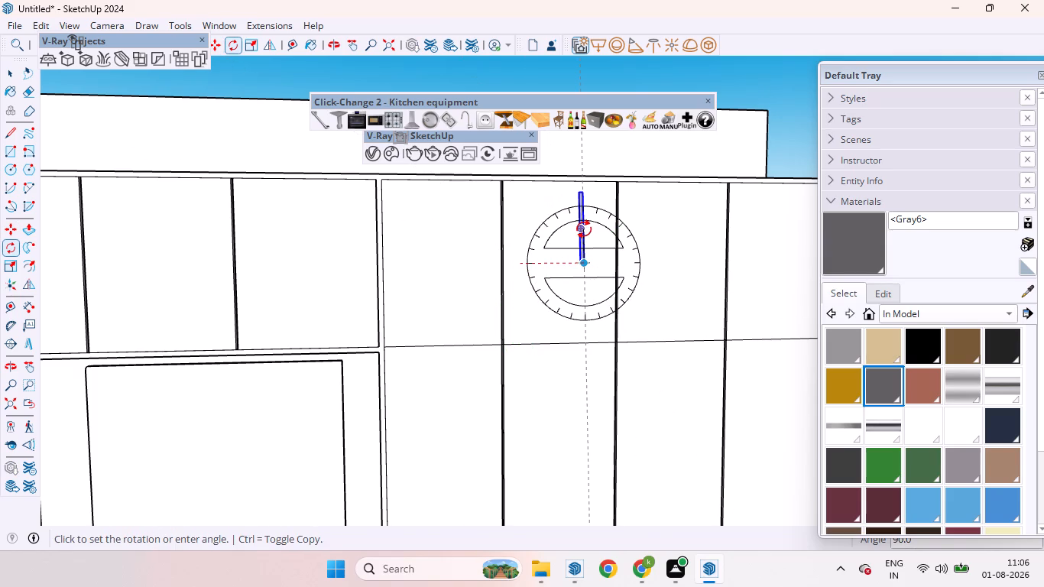
left_click(584, 229)
key("space")
scroll(566, 339, "down", 6)
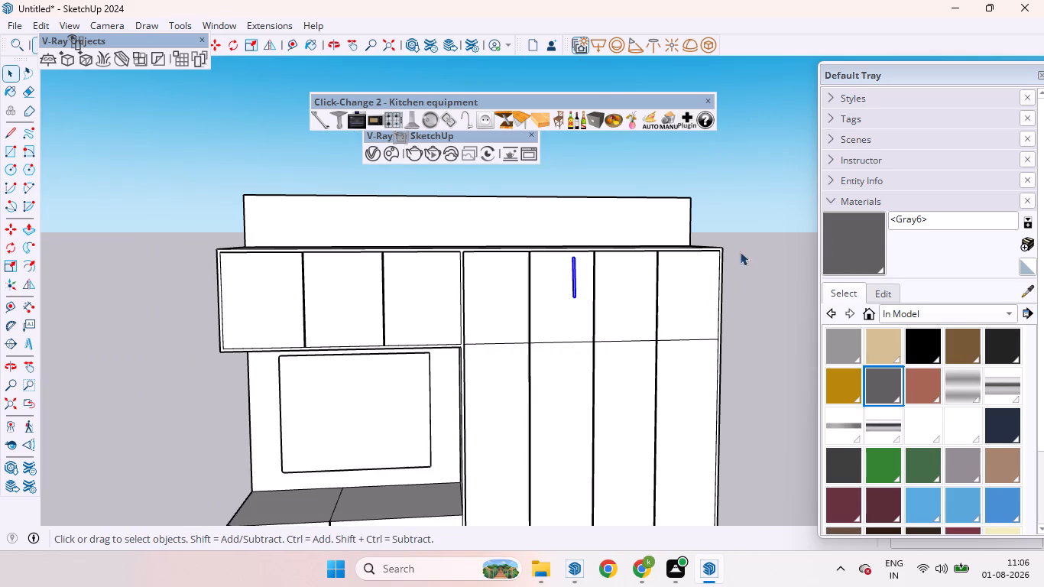
left_click(763, 209)
Move the vertical handle about 10 5/8 inches down and sideways, beside the gap between the first and second upper wardrobe doors.
scroll(576, 281, "up", 4)
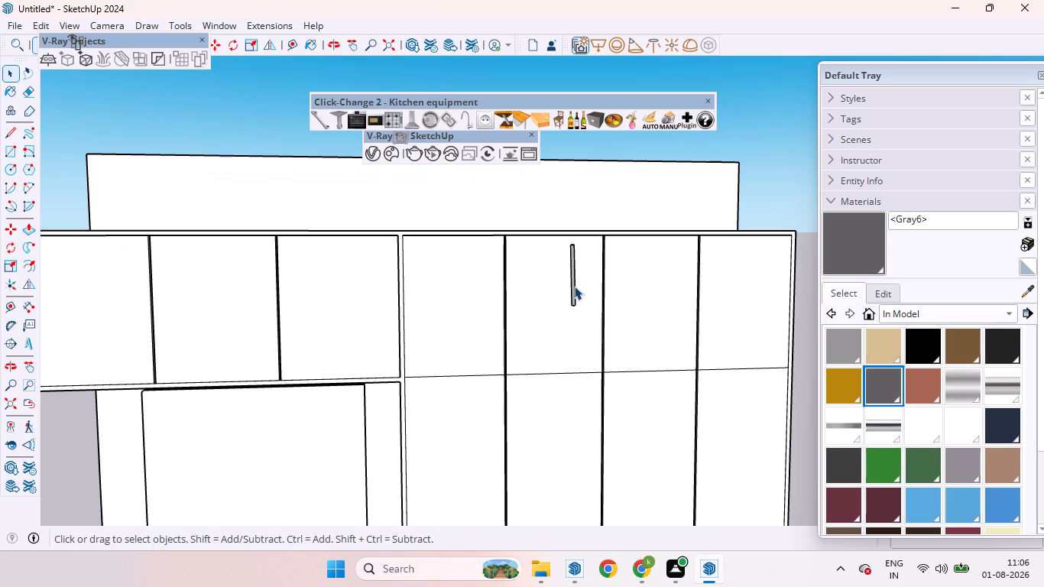
left_click(574, 286)
key("m")
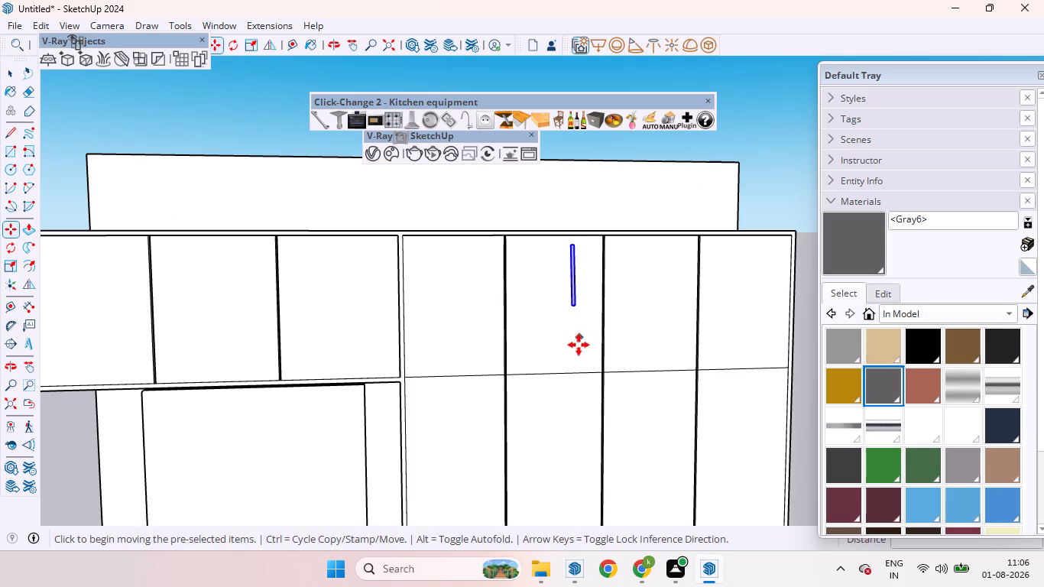
left_click(586, 355)
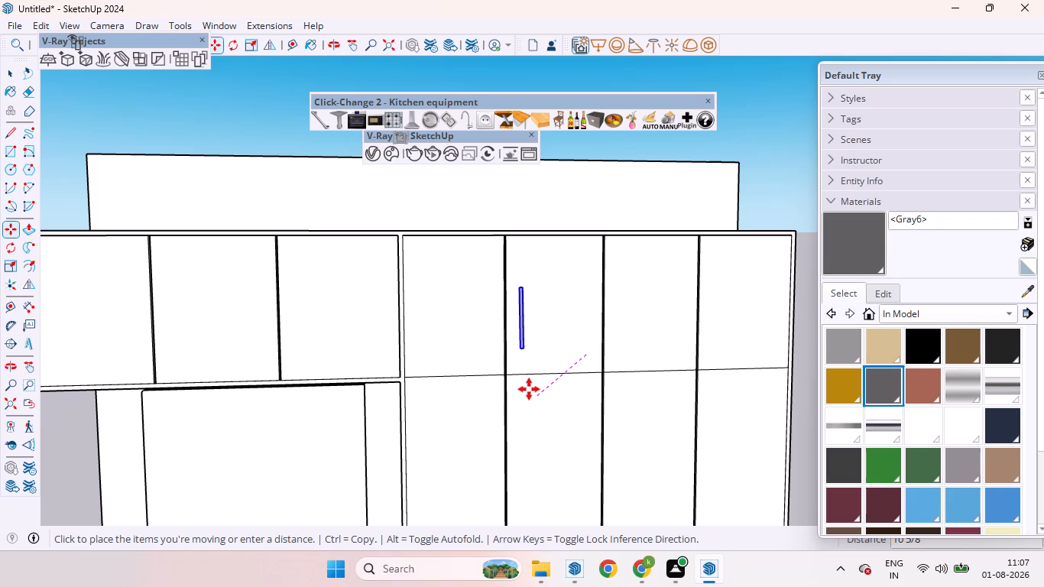
left_click(529, 389)
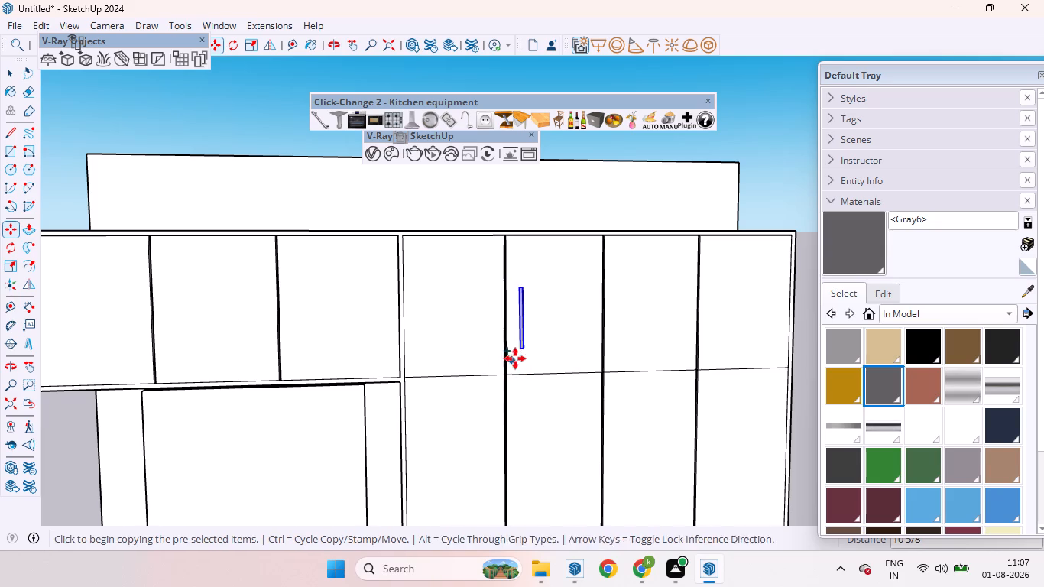
Copy the vertical handle about 5 3/16 inches along the red axis onto the first upper wardrobe door.
left_click(526, 353)
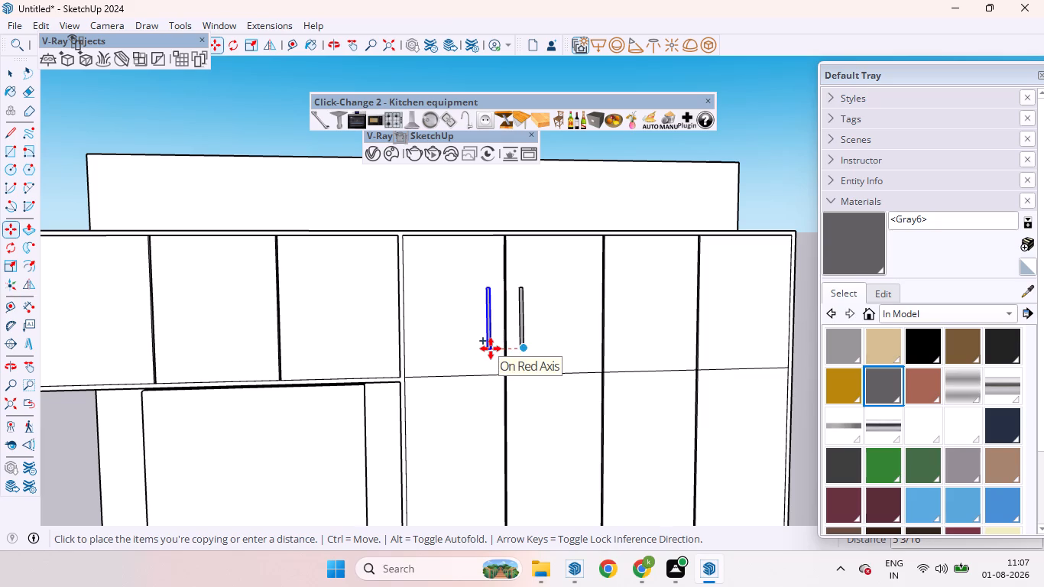
left_click(491, 349)
key("space")
left_click(762, 186)
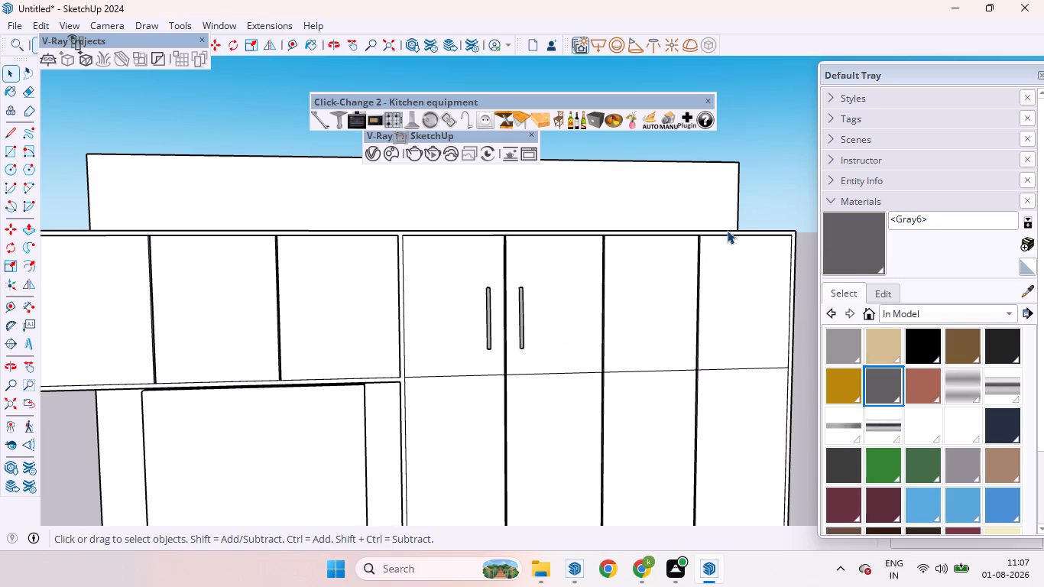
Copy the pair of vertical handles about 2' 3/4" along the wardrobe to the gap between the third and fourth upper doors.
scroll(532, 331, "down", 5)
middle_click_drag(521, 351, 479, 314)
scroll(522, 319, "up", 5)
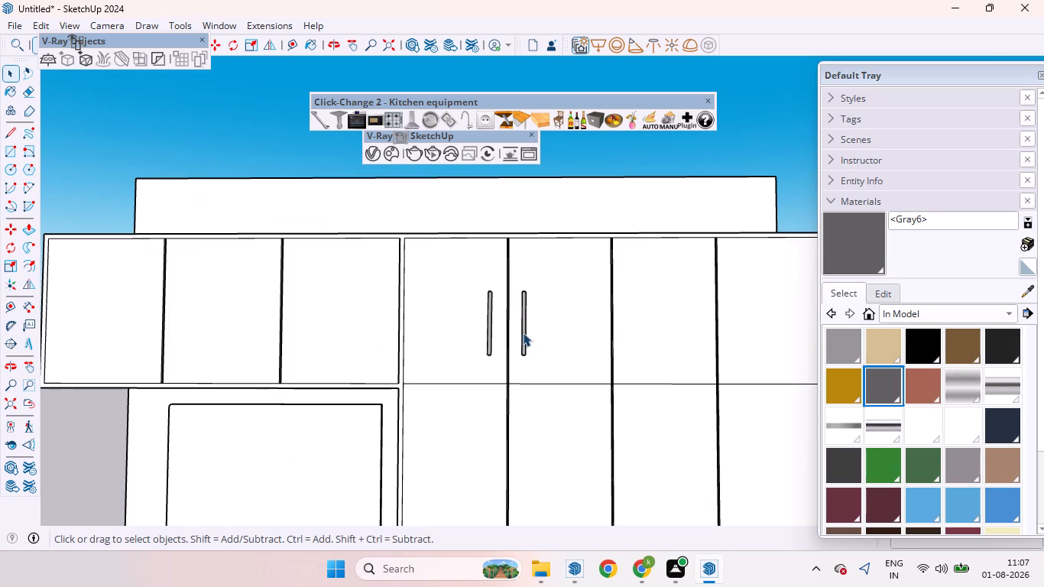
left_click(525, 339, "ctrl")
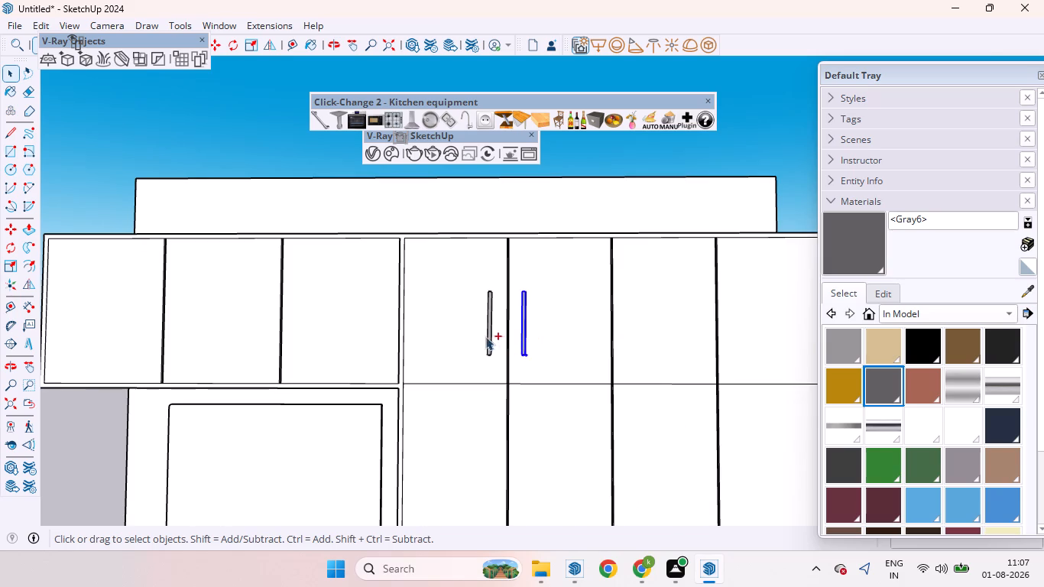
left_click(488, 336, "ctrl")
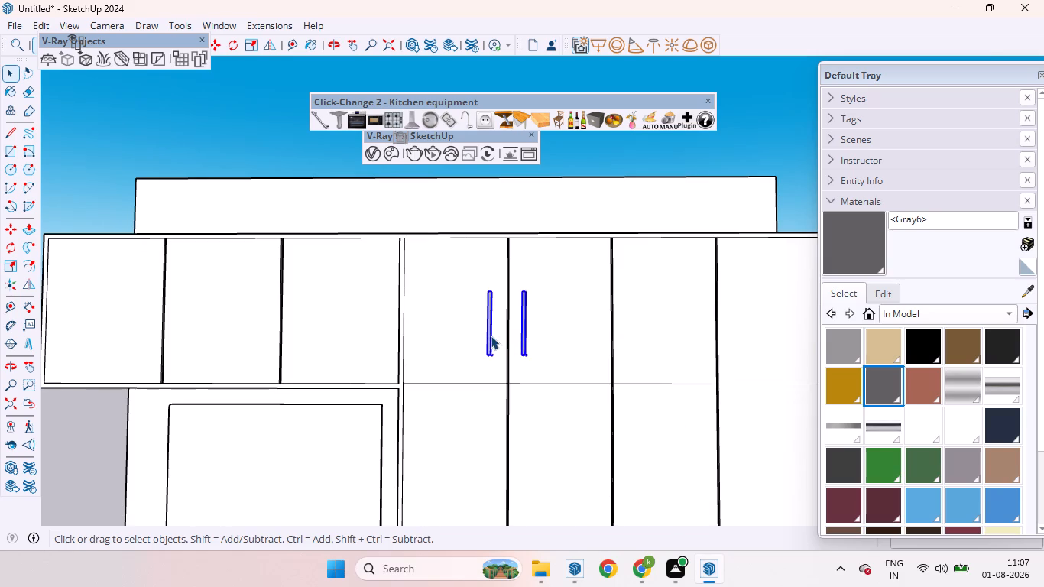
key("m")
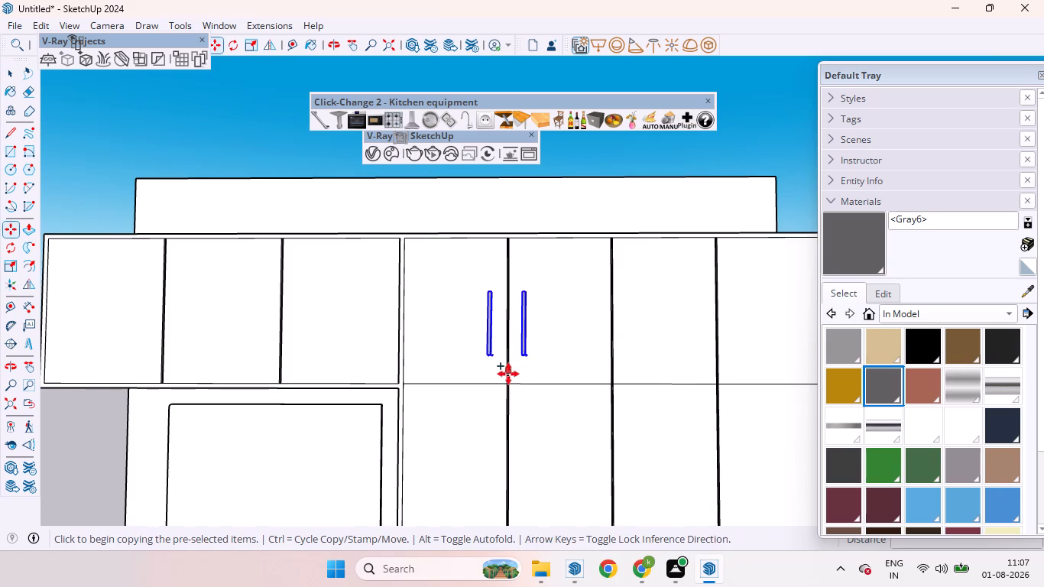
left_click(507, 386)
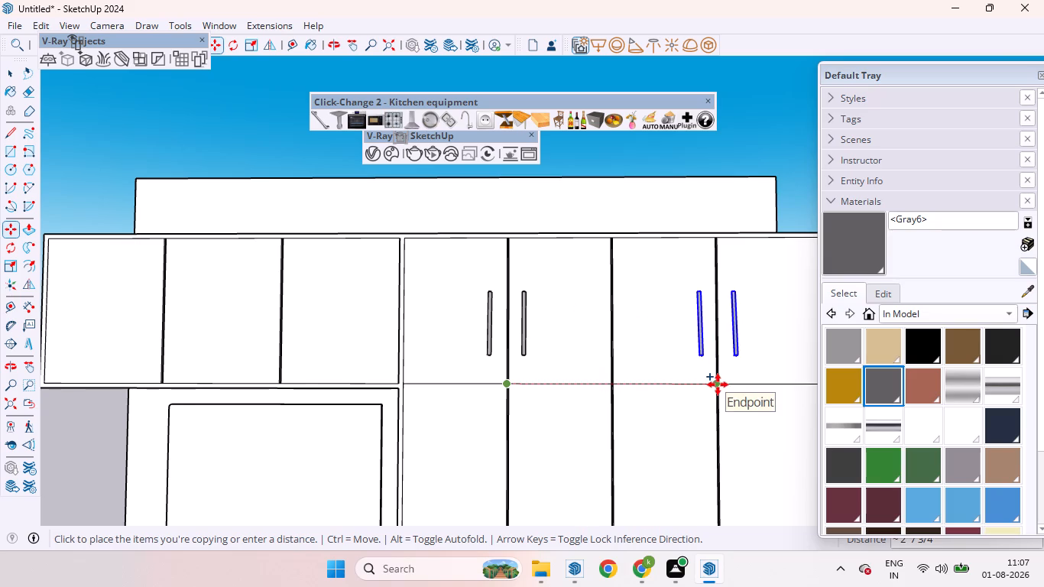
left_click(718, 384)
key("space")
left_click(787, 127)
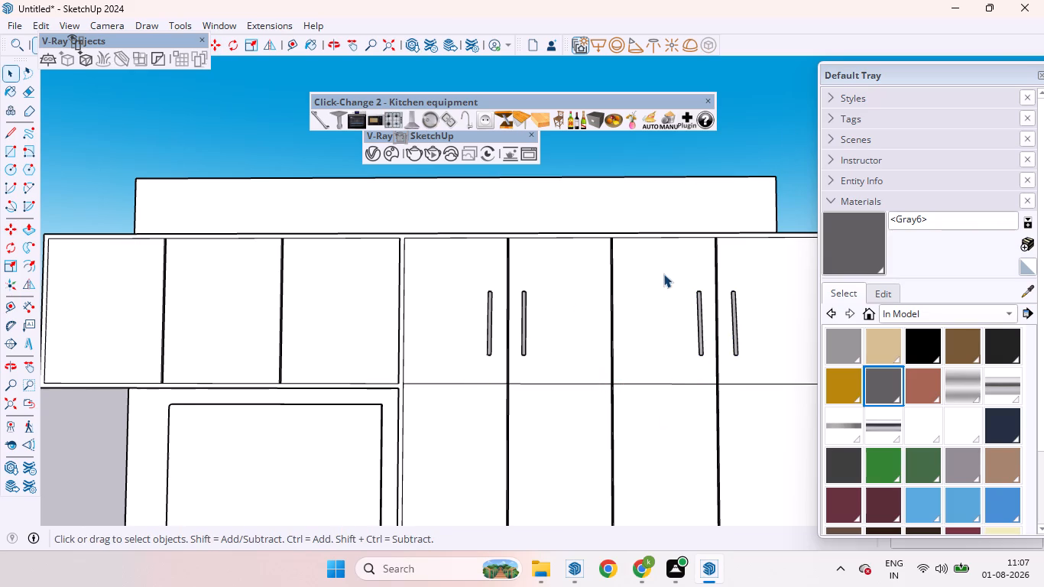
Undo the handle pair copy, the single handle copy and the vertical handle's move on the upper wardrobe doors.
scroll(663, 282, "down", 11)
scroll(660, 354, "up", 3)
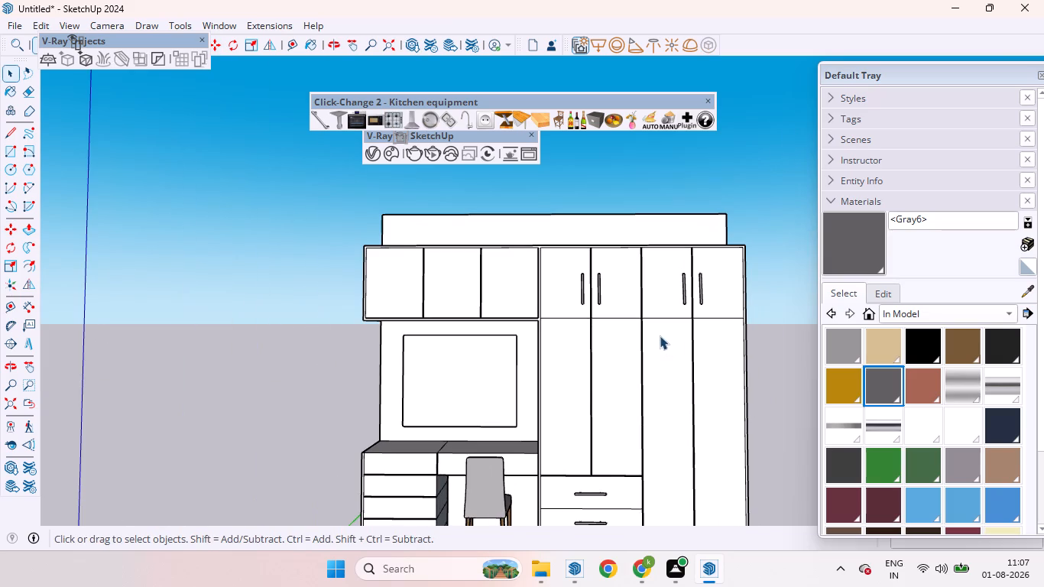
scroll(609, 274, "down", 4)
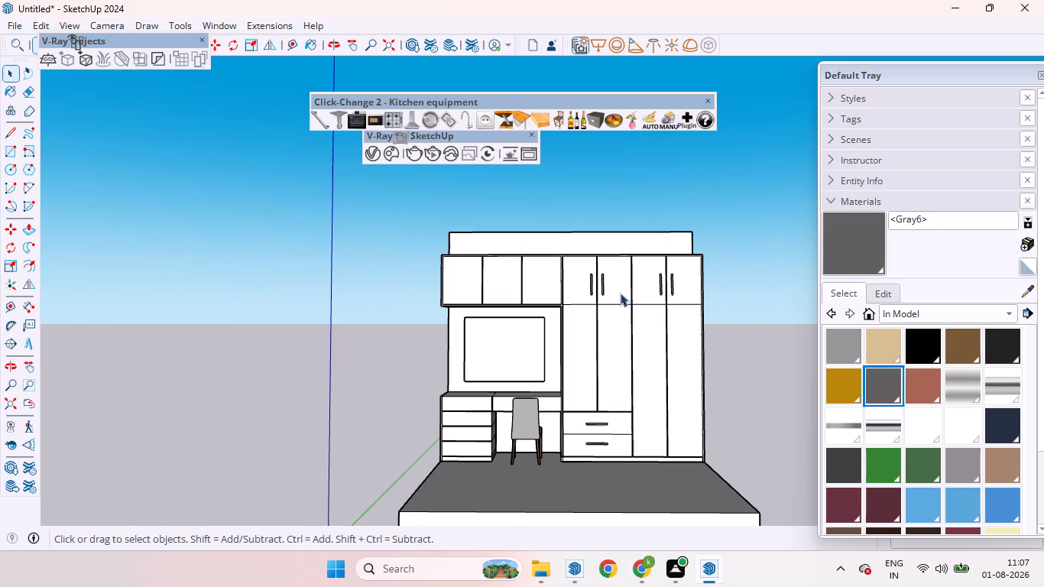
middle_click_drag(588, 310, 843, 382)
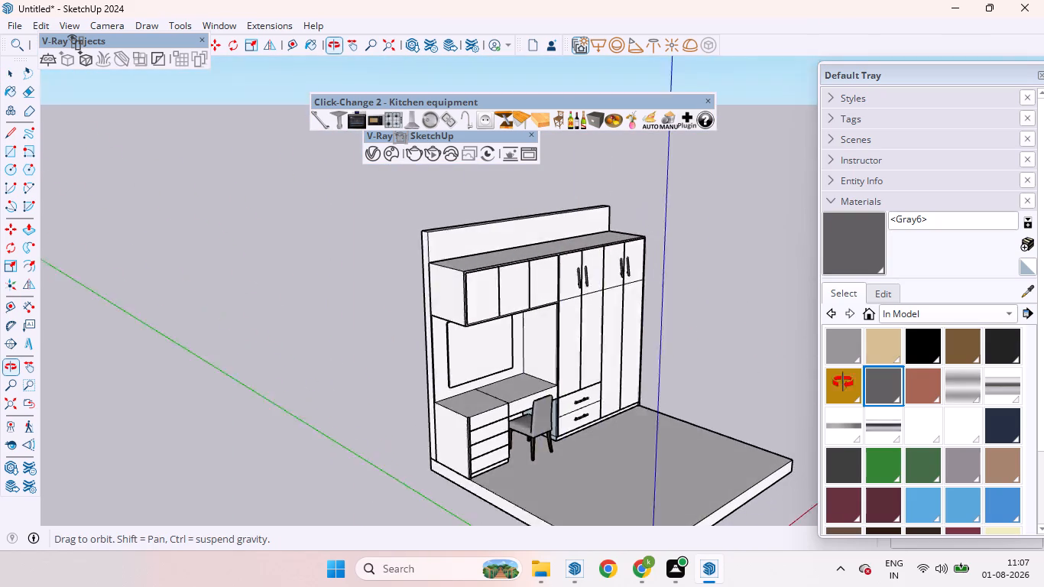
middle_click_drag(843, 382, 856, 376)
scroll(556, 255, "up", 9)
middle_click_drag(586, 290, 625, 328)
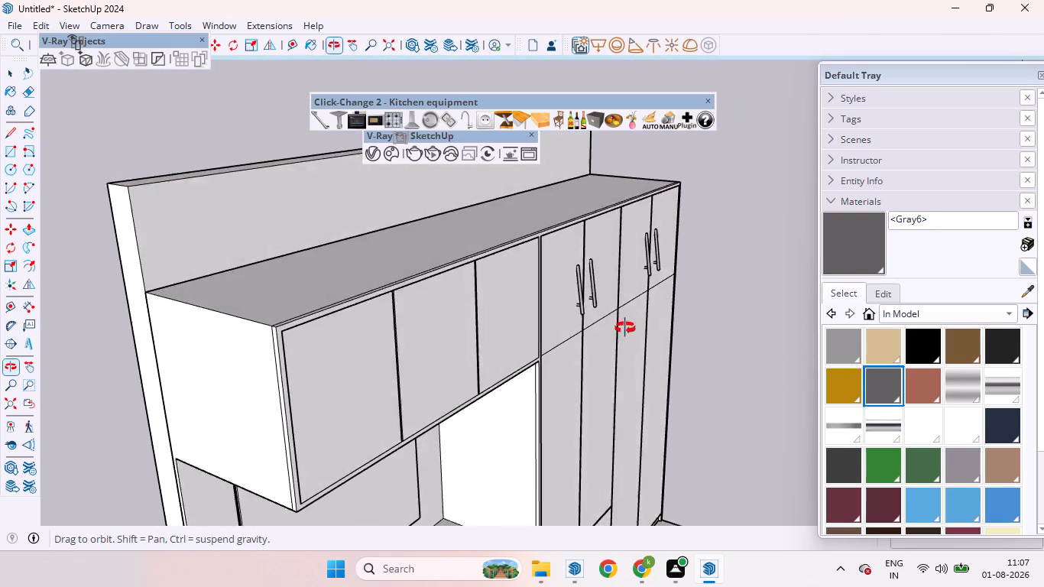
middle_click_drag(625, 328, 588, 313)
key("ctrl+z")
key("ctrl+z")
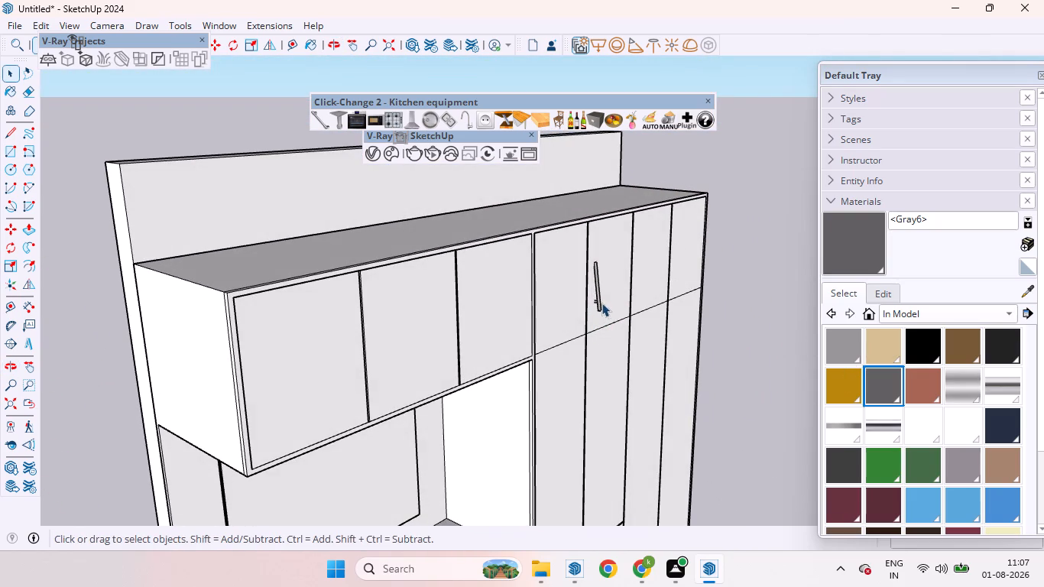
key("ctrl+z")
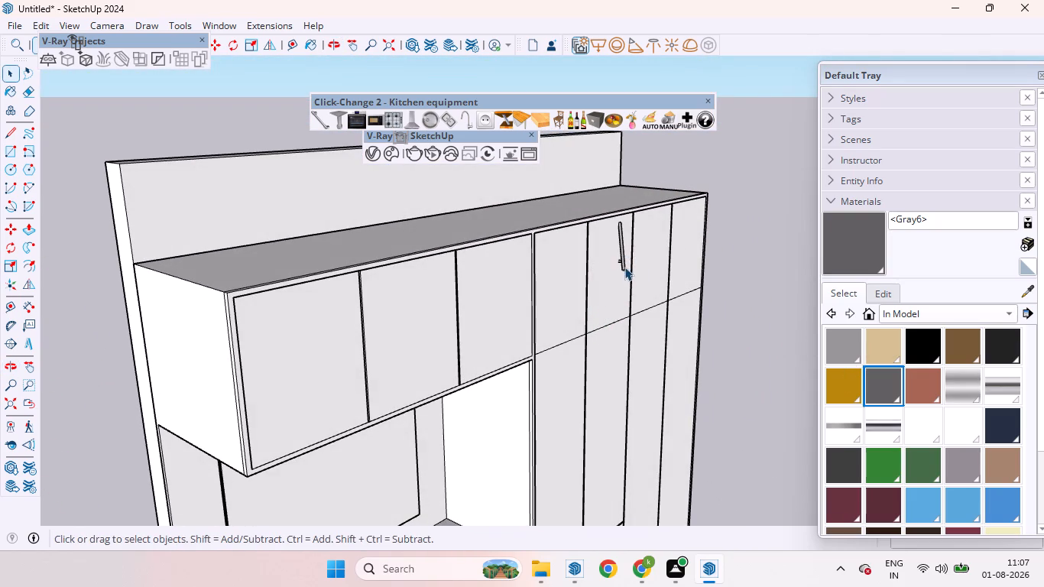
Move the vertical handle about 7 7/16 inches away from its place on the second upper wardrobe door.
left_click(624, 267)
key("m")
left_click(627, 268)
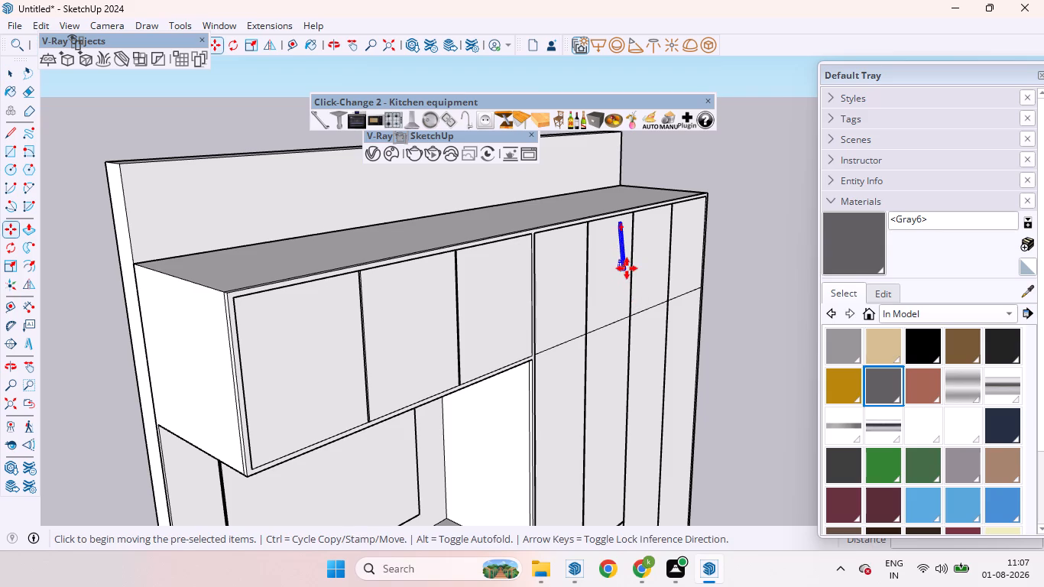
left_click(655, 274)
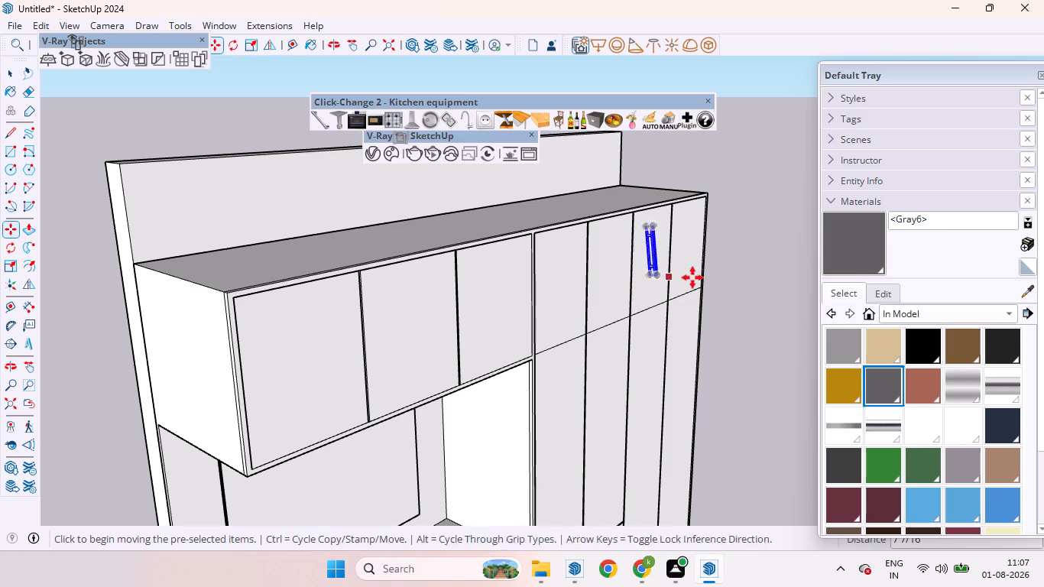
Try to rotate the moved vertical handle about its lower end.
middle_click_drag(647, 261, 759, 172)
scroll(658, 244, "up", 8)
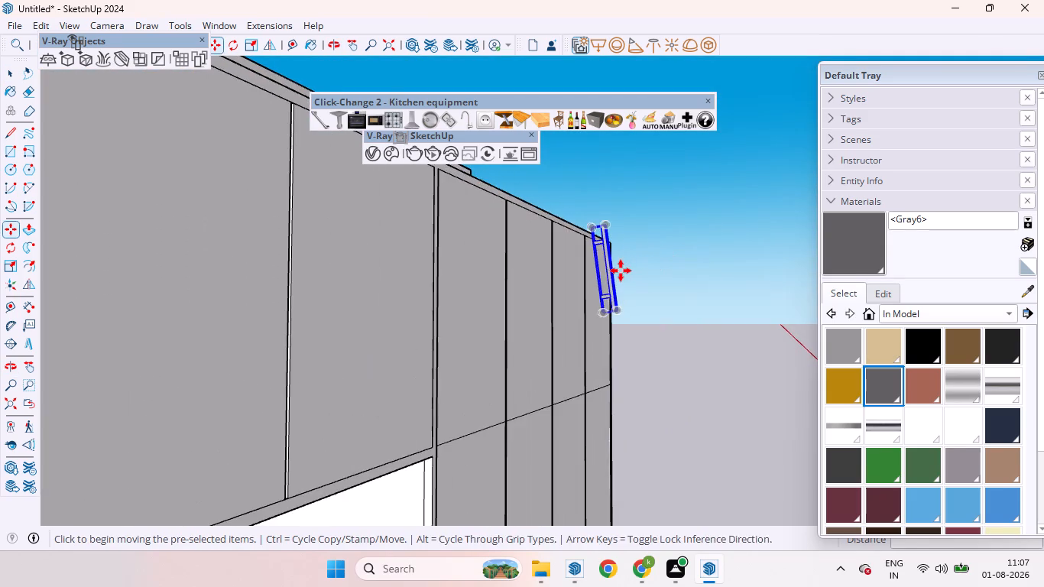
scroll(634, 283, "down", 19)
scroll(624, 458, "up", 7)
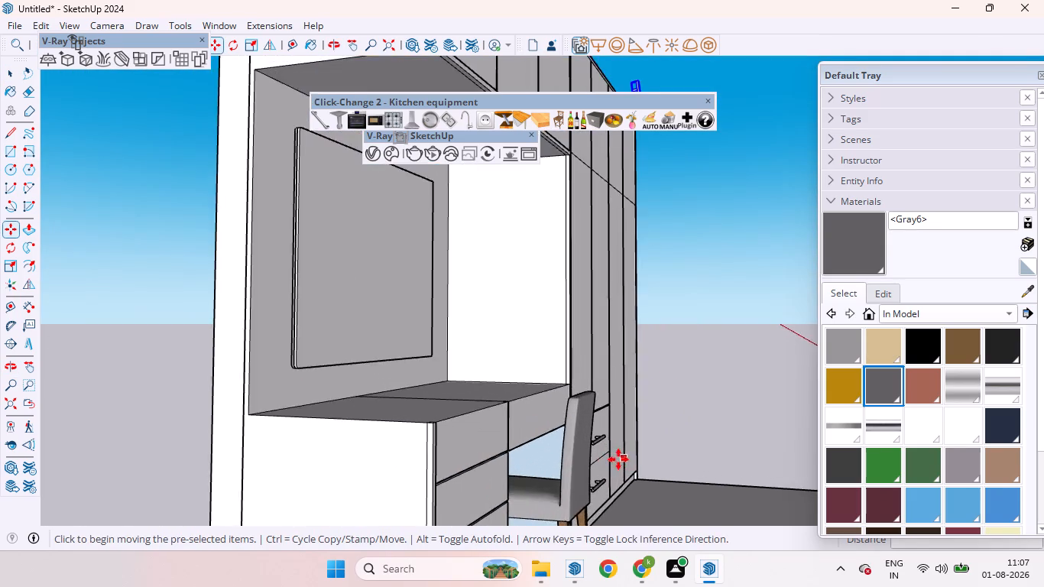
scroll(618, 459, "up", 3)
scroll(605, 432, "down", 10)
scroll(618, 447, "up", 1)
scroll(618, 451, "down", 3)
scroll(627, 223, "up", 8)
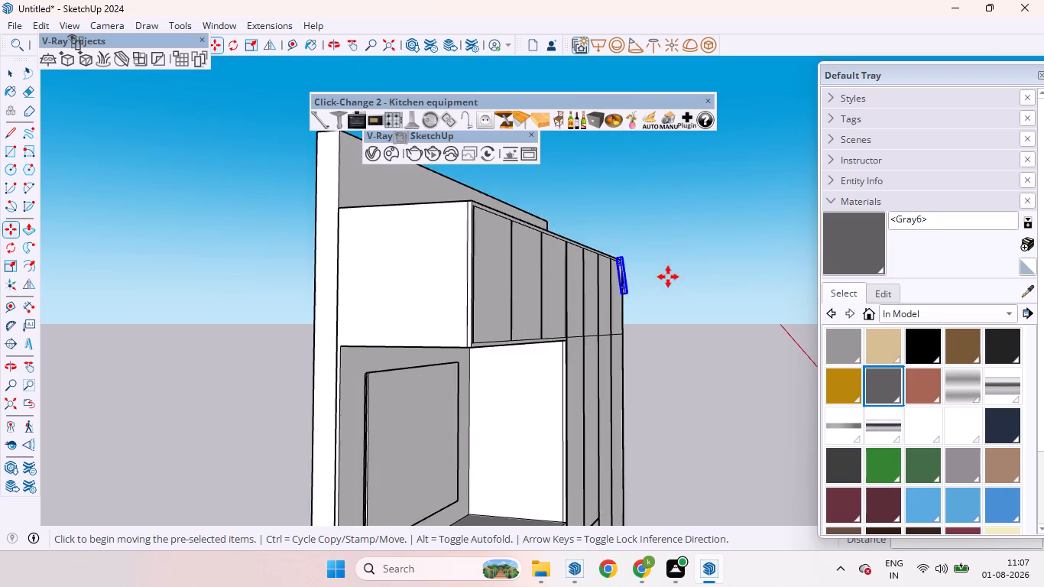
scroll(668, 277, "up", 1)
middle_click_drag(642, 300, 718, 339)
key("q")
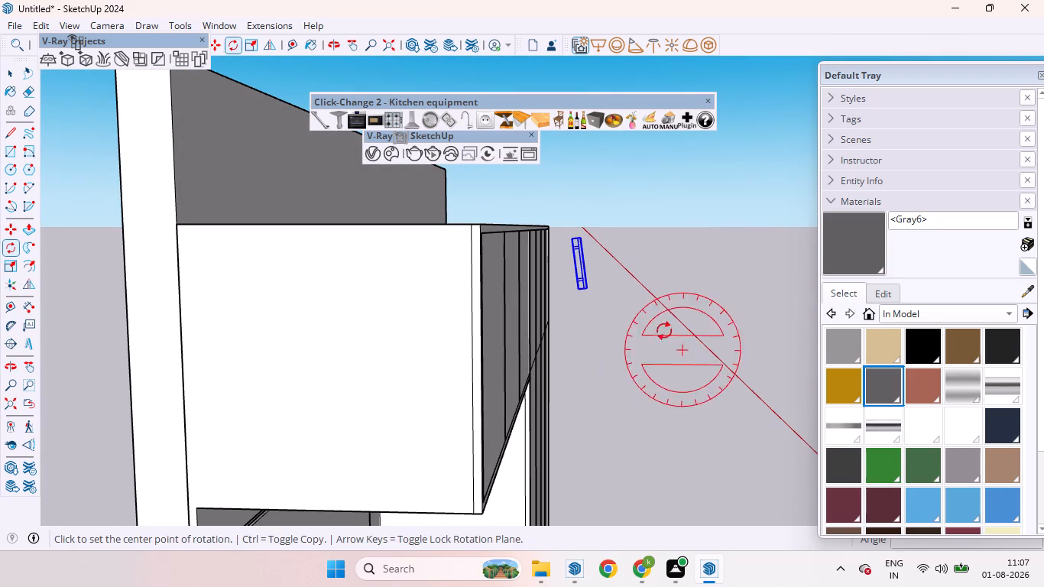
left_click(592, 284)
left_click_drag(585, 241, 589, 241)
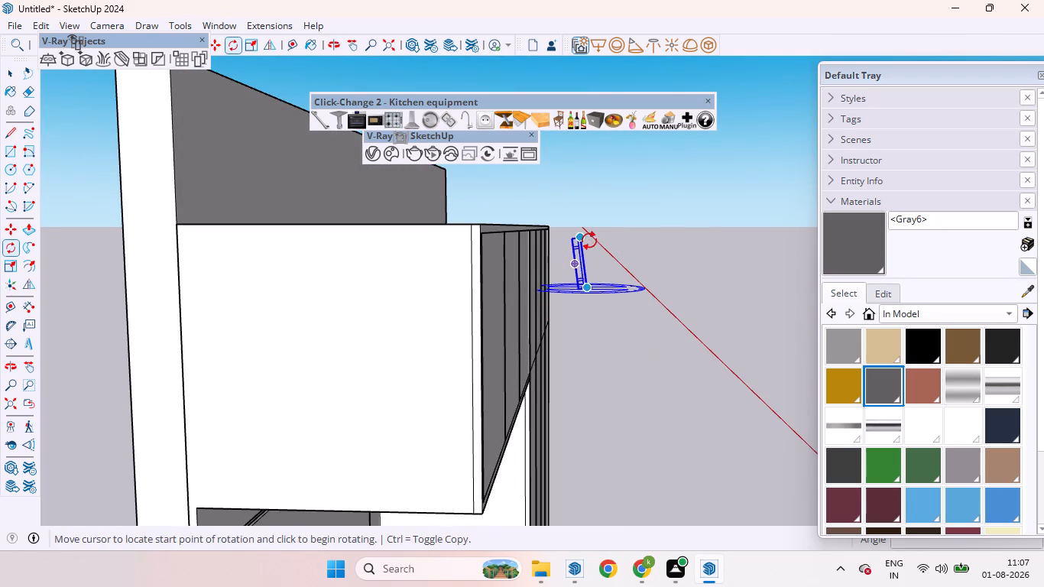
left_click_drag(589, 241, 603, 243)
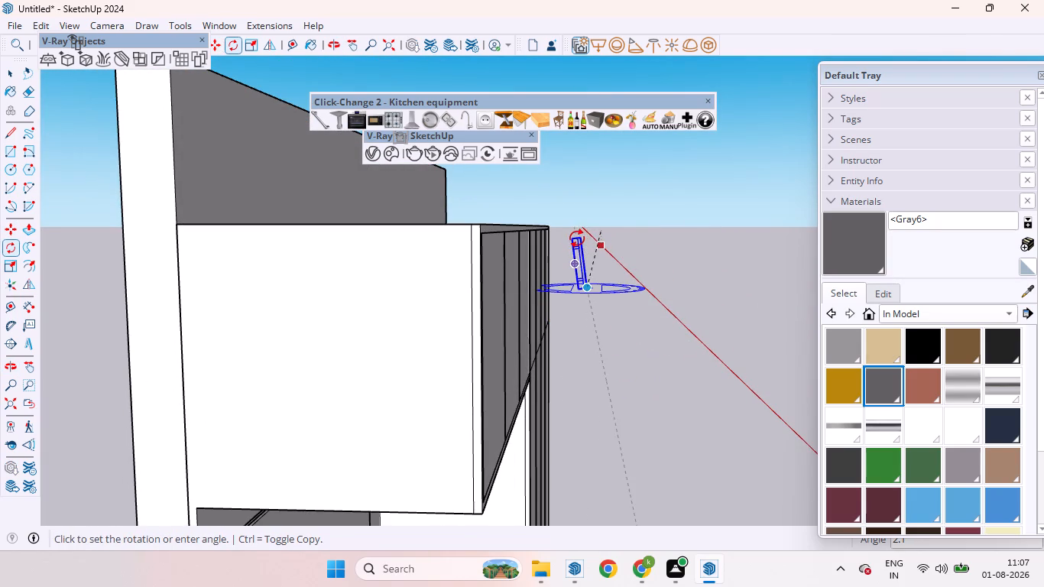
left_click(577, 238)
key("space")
Delete the misplaced vertical handle in front of the upper wardrobe doors.
left_click(585, 269)
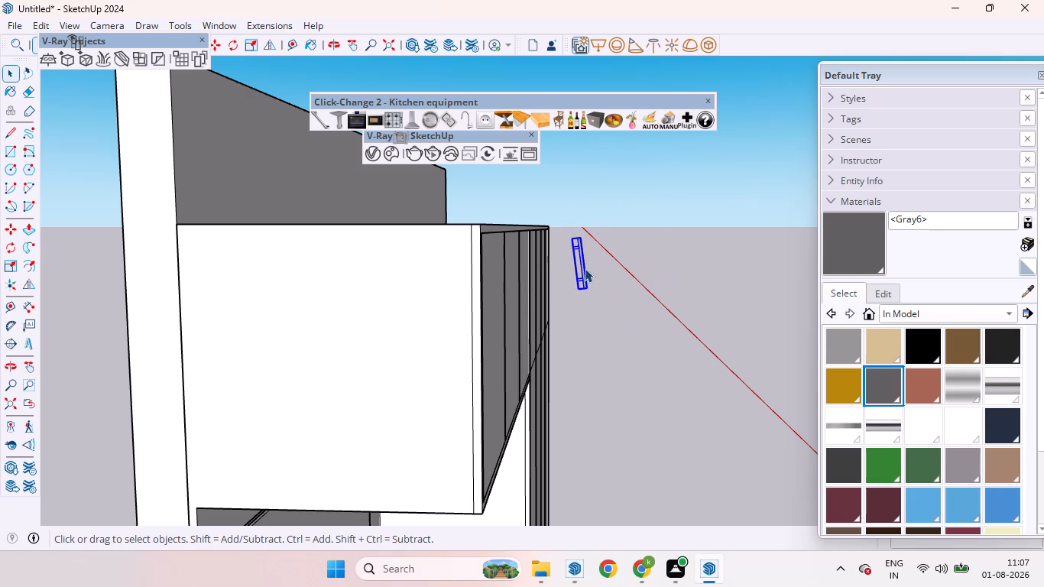
key("BackSpace")
left_click(581, 265)
scroll(580, 264, "down", 6)
middle_click_drag(637, 290, 449, 295)
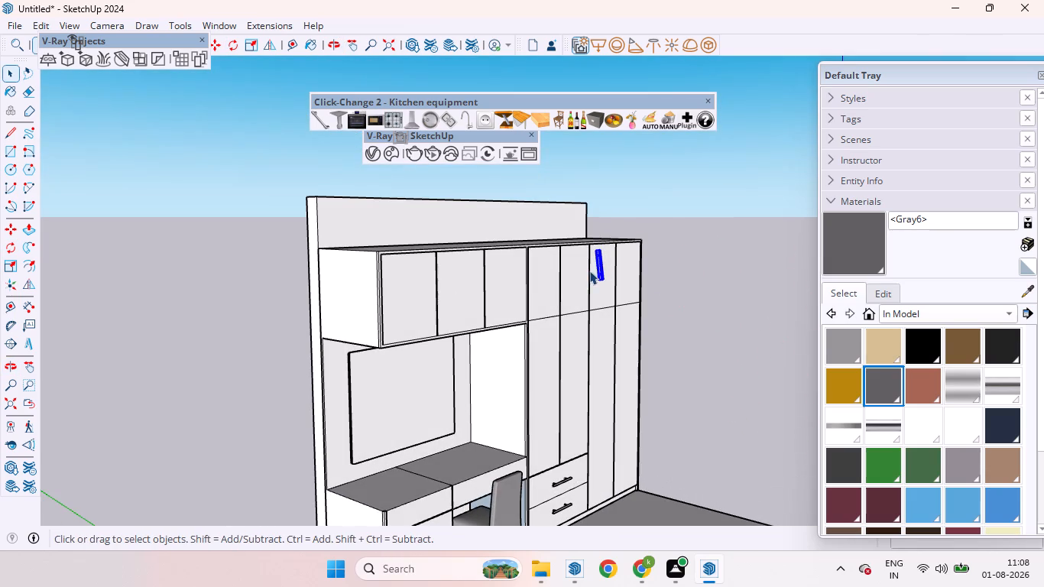
key("Delete")
Move the upper drawer's bar handle straight up about 5' 3 3/4" to the first and second upper wardrobe doors.
scroll(592, 441, "down", 3)
scroll(582, 465, "up", 5)
left_click(558, 476)
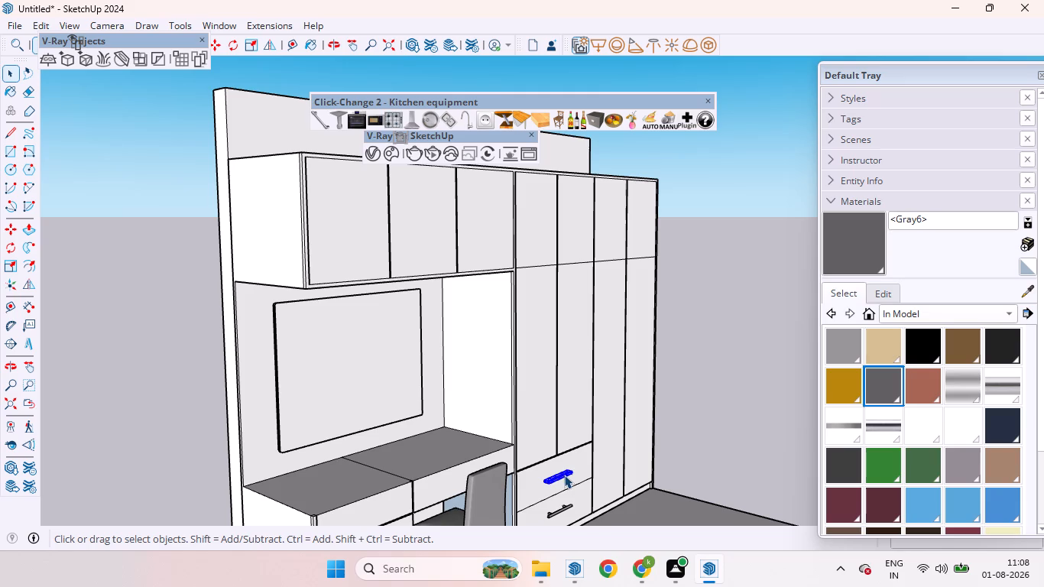
key("m")
key("Up")
left_click(565, 474)
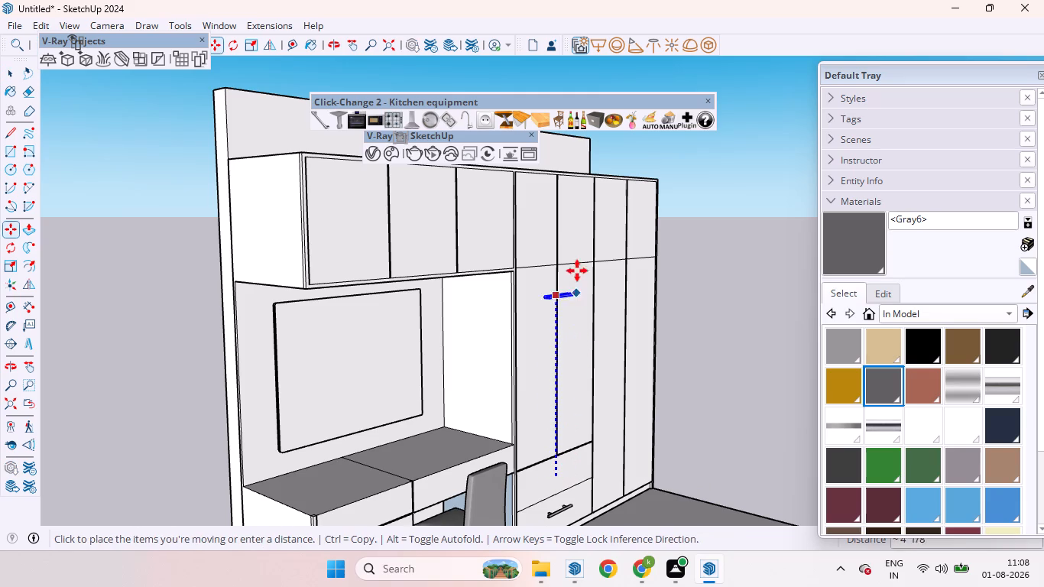
left_click(572, 226)
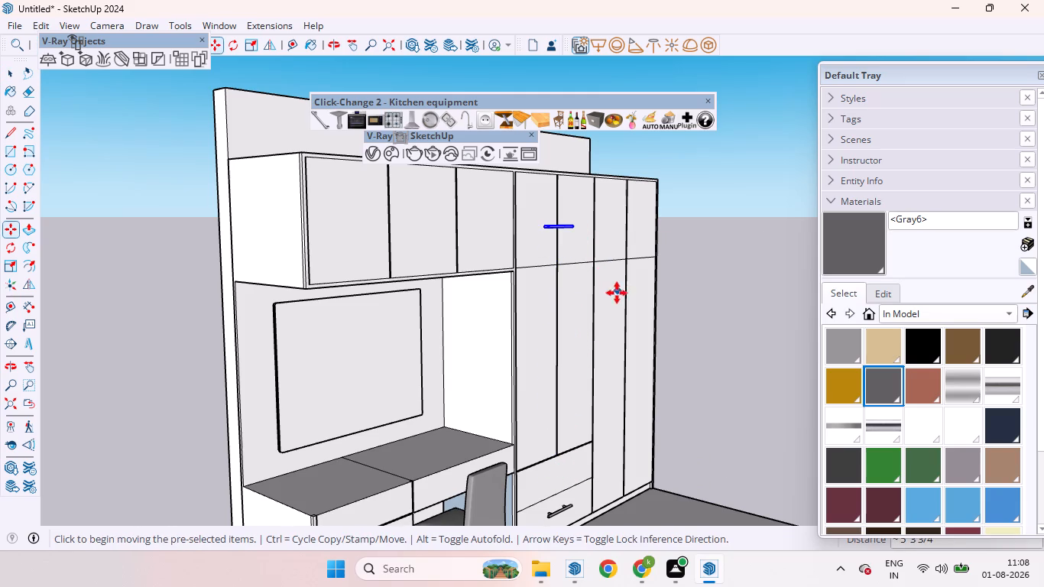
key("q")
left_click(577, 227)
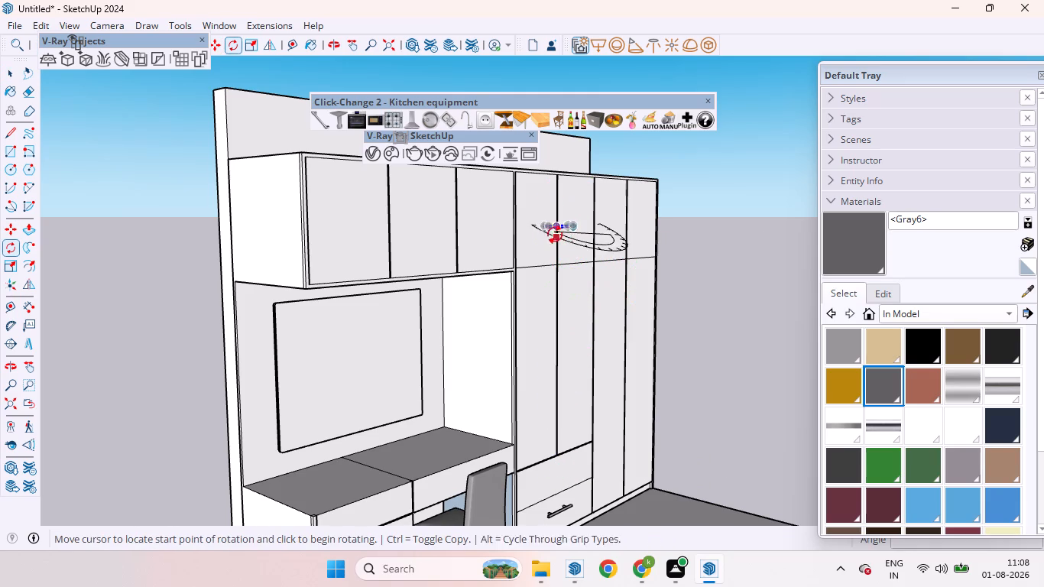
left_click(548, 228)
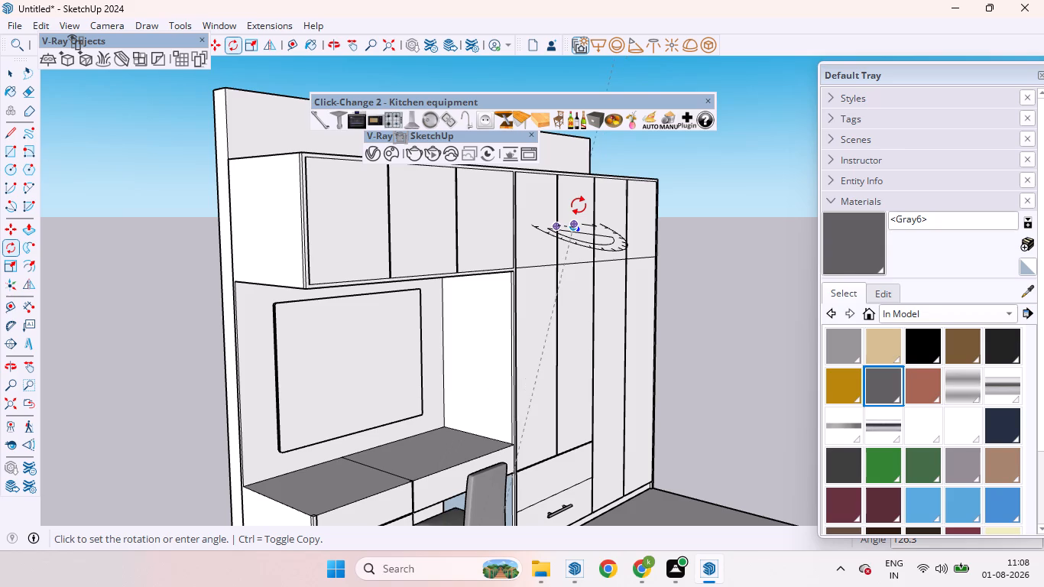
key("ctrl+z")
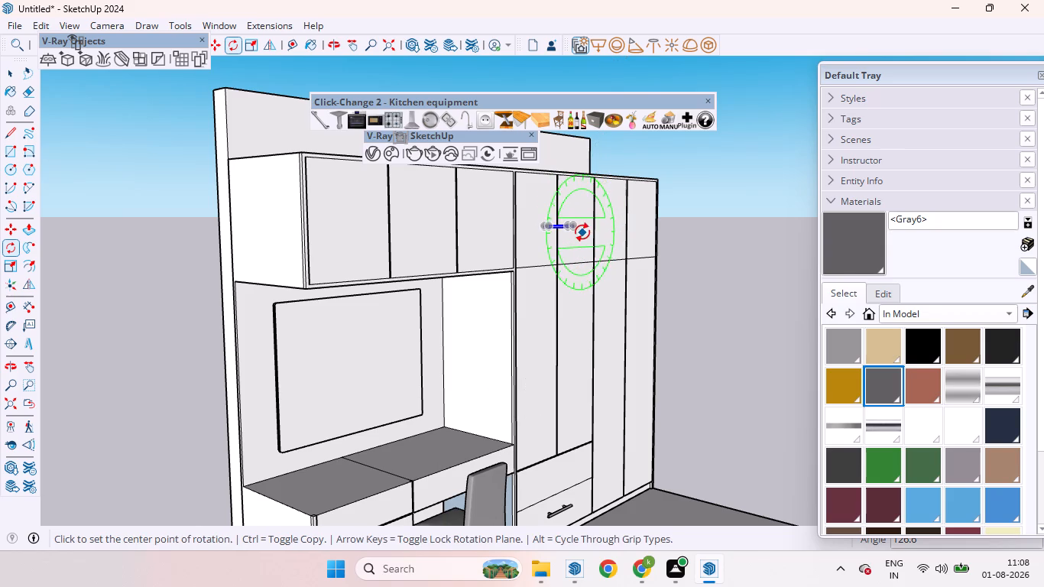
Rotate the raised bar handle 90 degrees about the green axis around its end so it stands vertically on the second upper door.
key("Left")
left_click(578, 229)
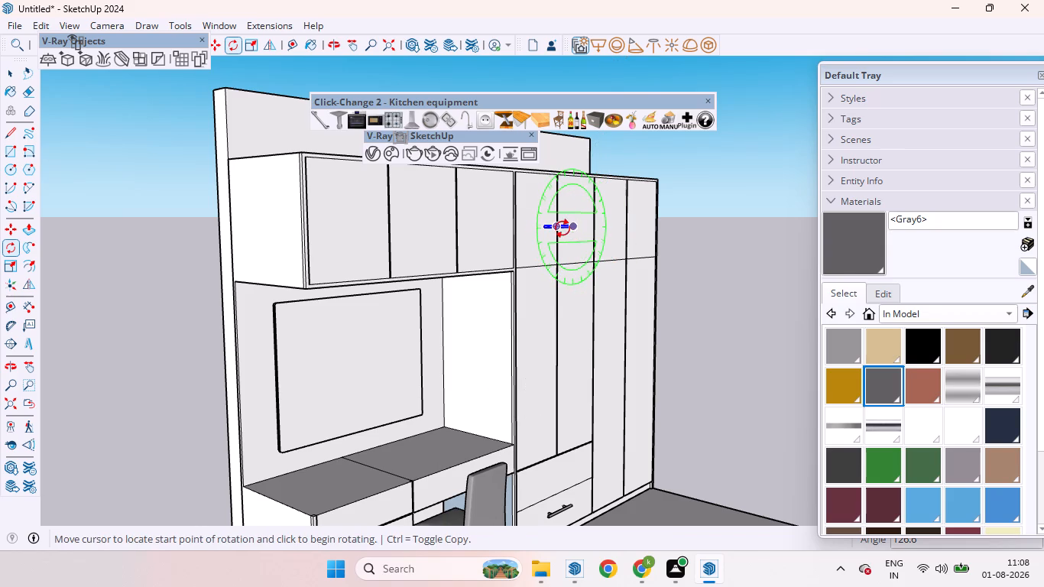
left_click(546, 231)
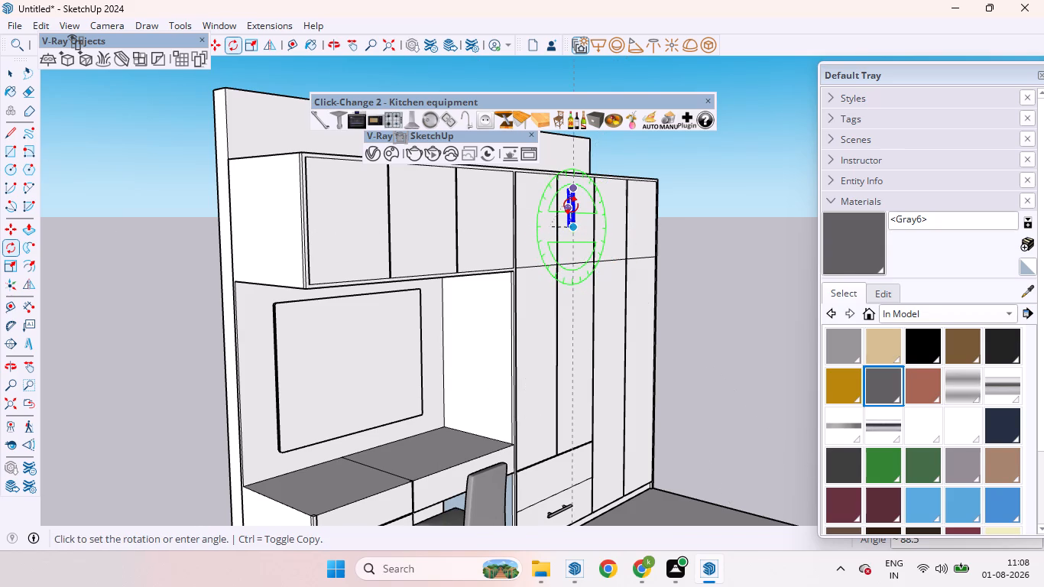
key("9")
key("0")
key("Return")
key("space")
scroll(721, 261, "down", 5)
middle_click_drag(702, 254, 654, 293)
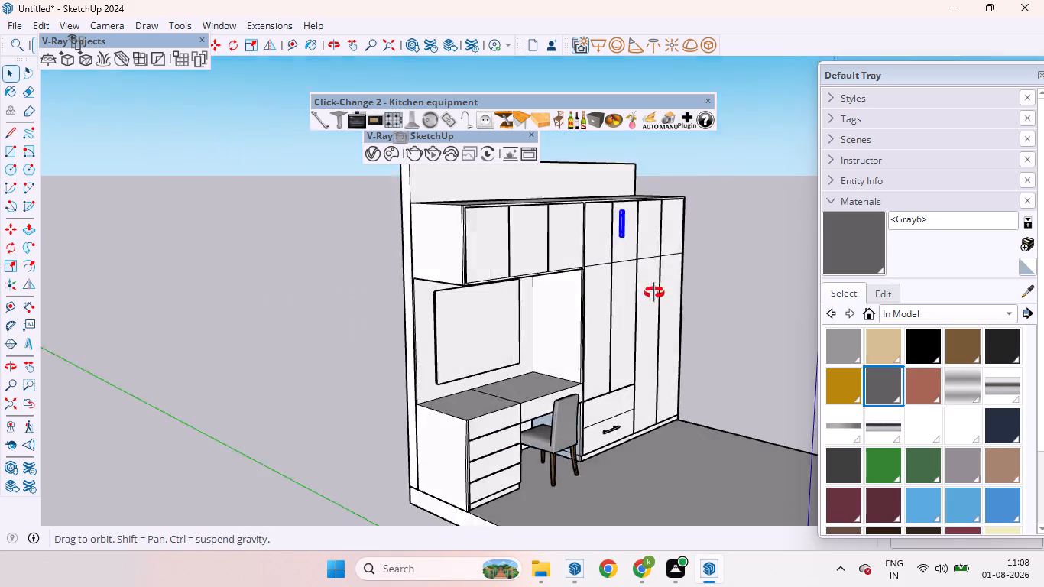
middle_click_drag(654, 293, 472, 271)
scroll(614, 230, "up", 8)
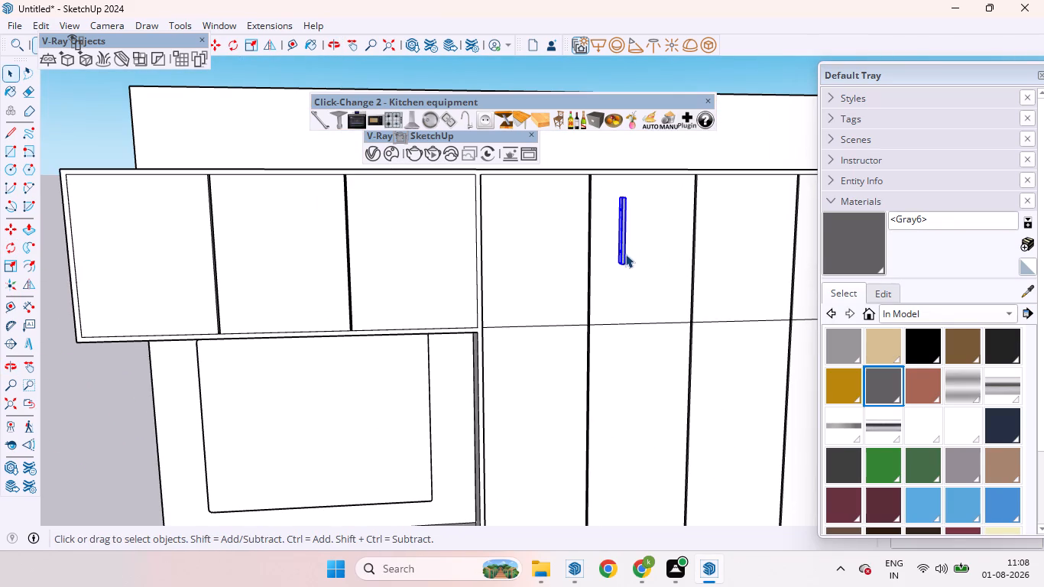
scroll(622, 286, "down", 5)
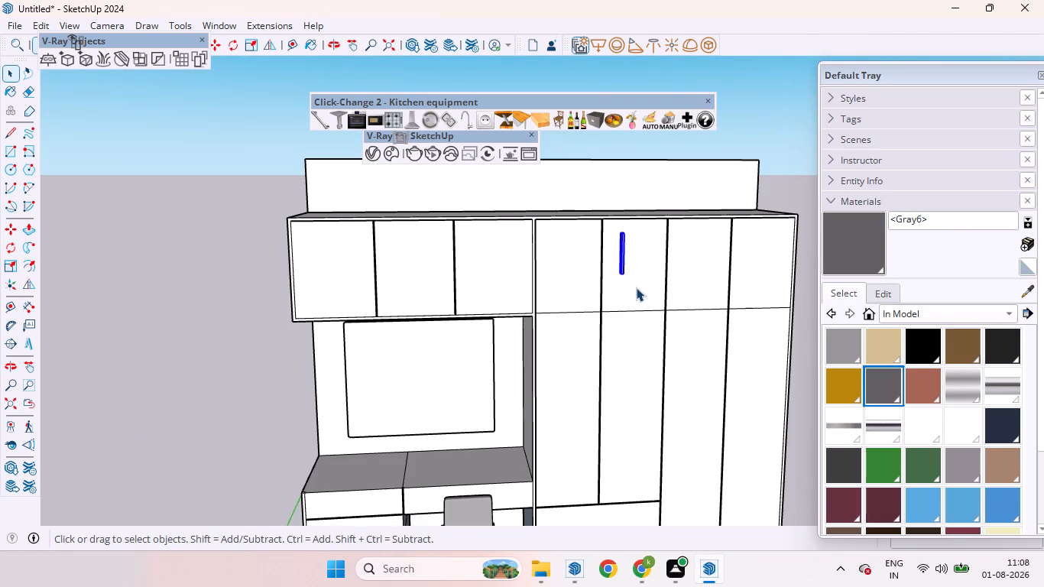
Move the vertical bar handle about 4 7/8" so it sits lower and closer to the second upper wardrobe door's inner edge.
key("m")
left_click(627, 271)
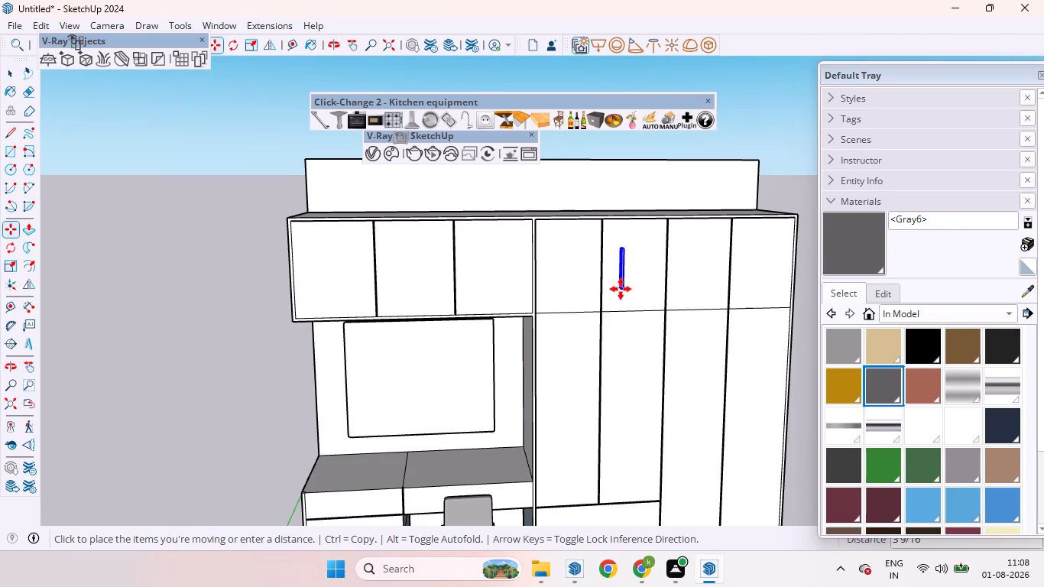
scroll(614, 289, "up", 8)
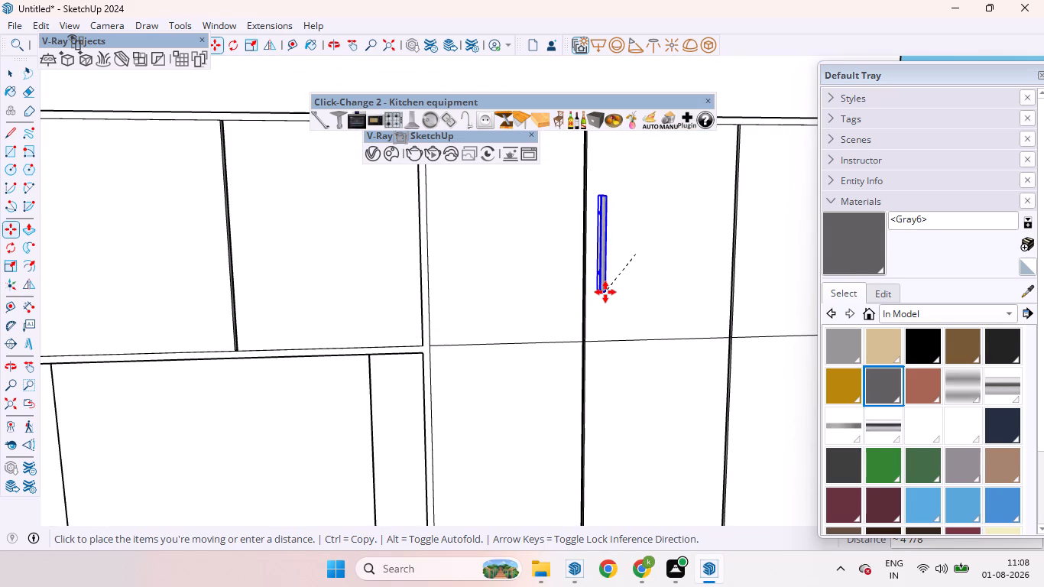
left_click(605, 292)
Copy the vertical bar handle about 3 5/16" along the red axis onto the first upper wardrobe door.
key("m")
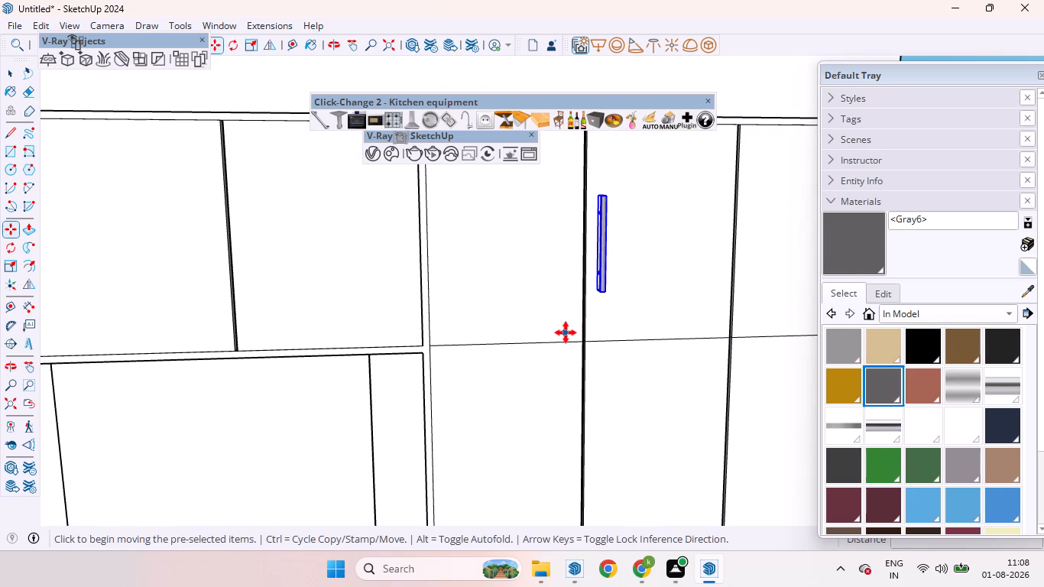
left_click(602, 295)
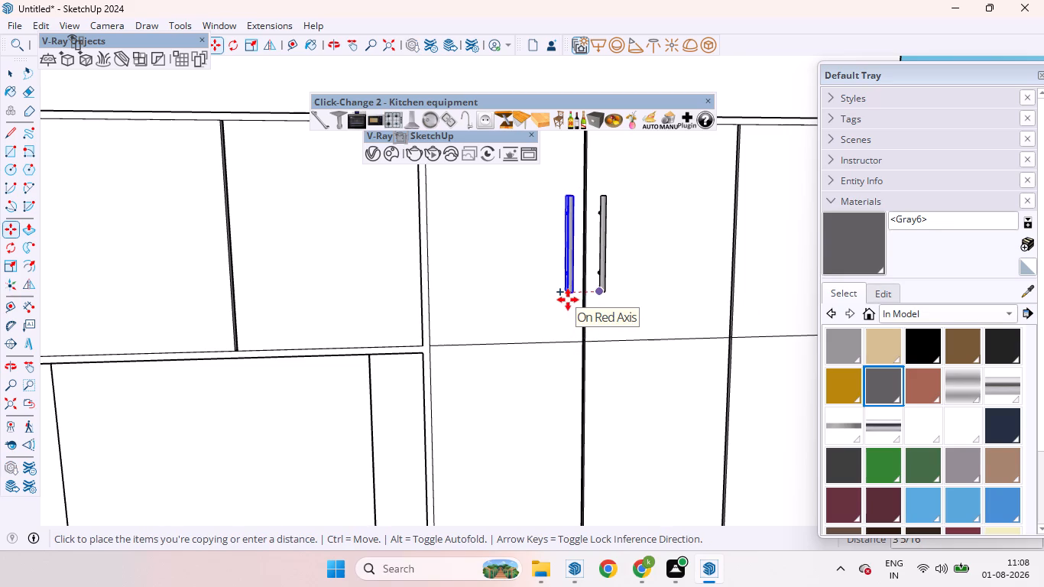
left_click(568, 300)
Copy the pair of vertical handles to the third and fourth upper wardrobe doors, aligning from the bottom of one door joint to the other.
scroll(520, 339, "down", 5)
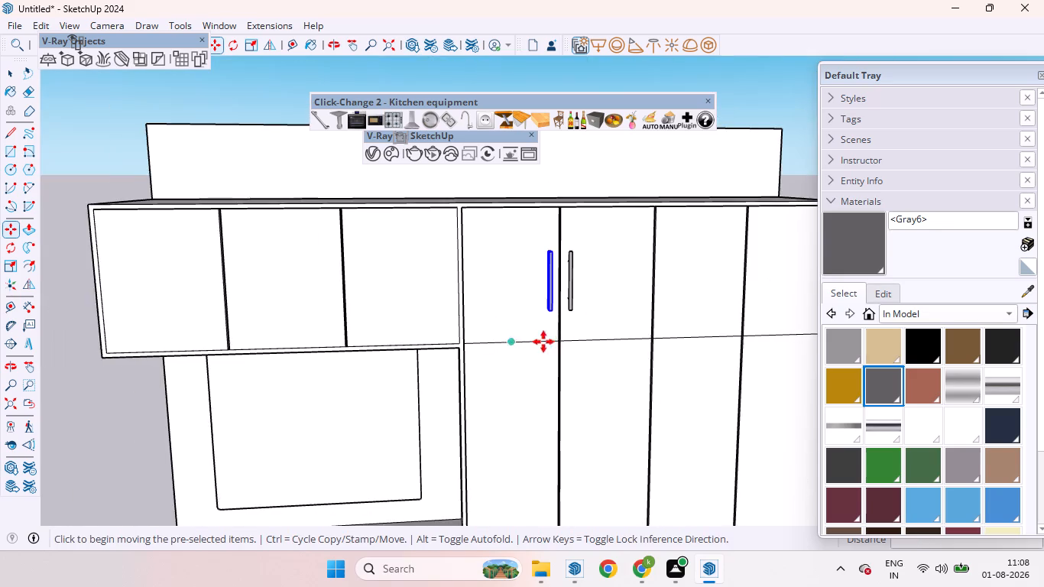
middle_click_drag(543, 347, 431, 316)
key("space")
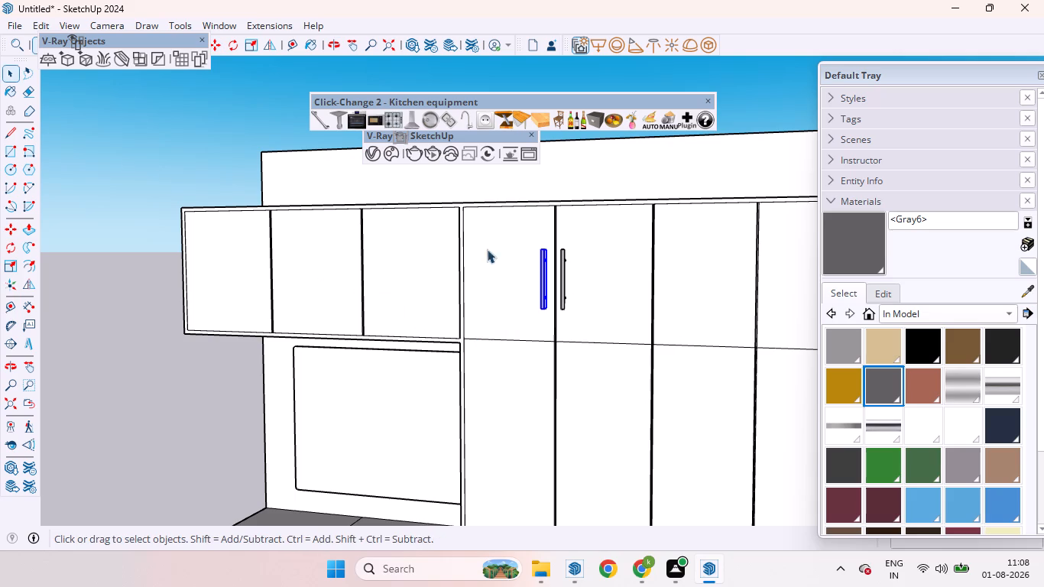
left_click(563, 283, "ctrl")
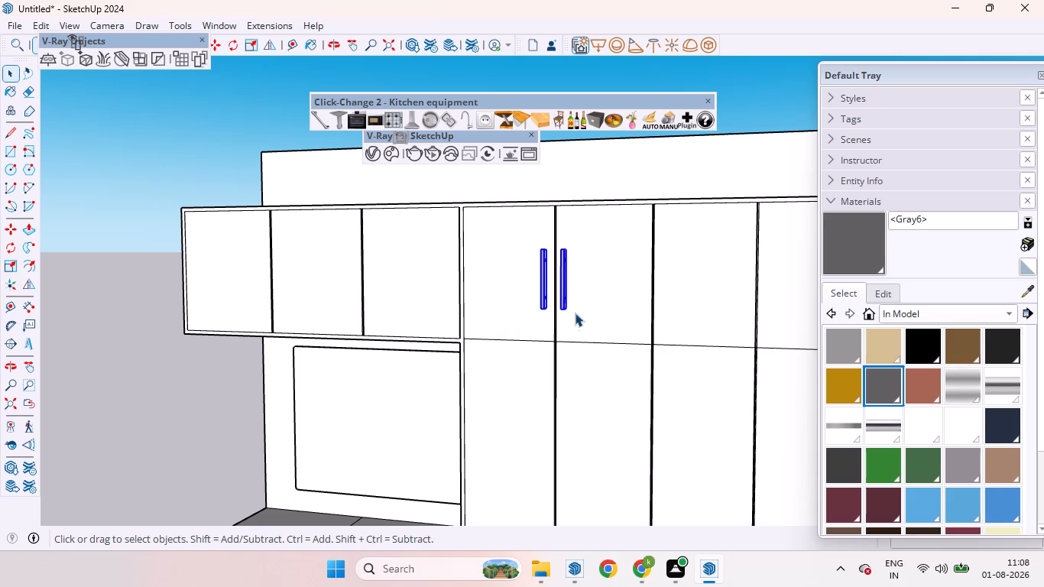
key("m")
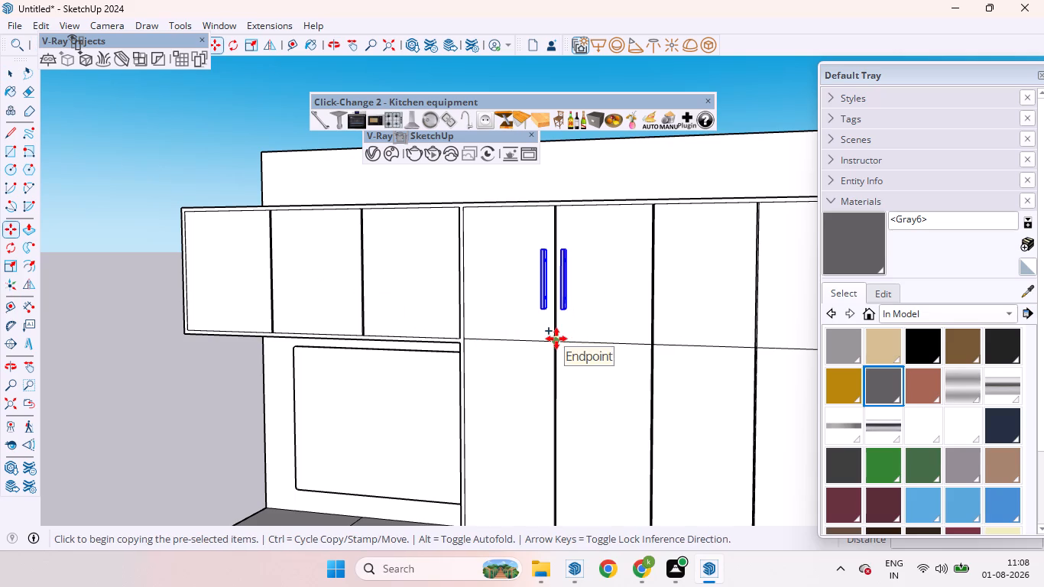
left_click(556, 339)
scroll(621, 354, "down", 5)
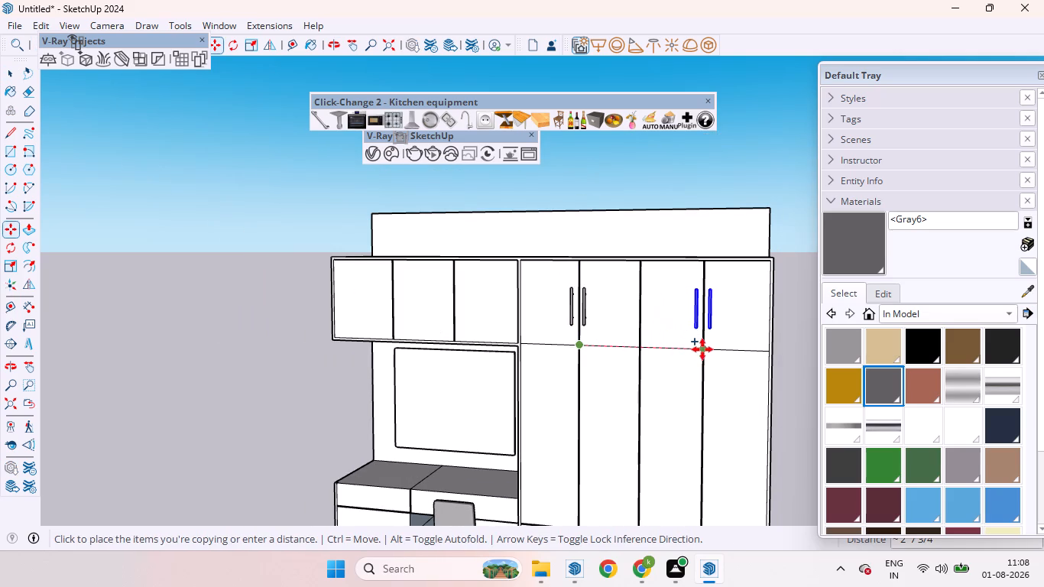
left_click(703, 349)
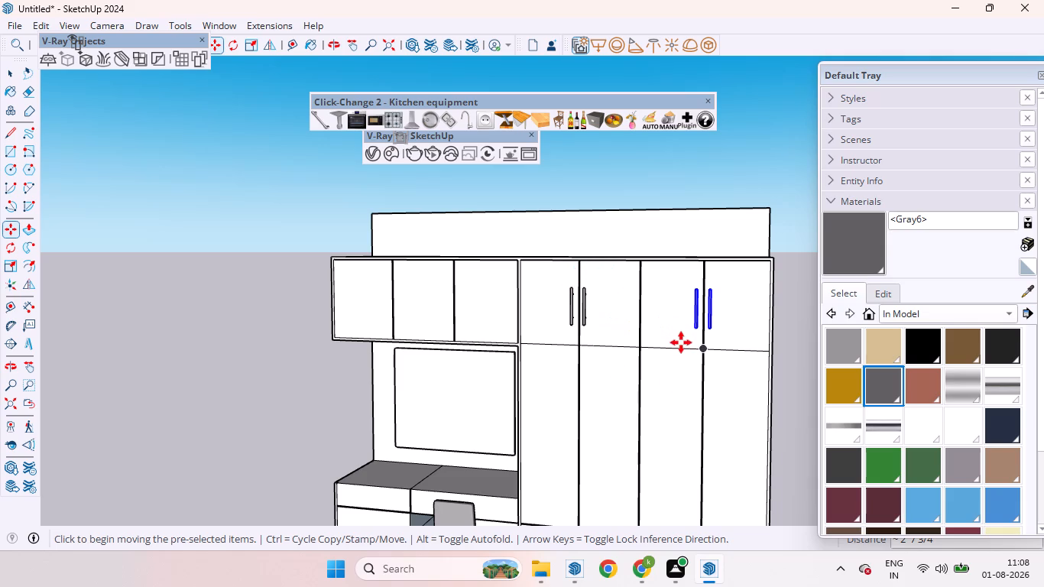
Copy the handle pair to the first and second overhead cabinet doors above the desk, aligned to the bottom of their joint.
left_click(703, 349)
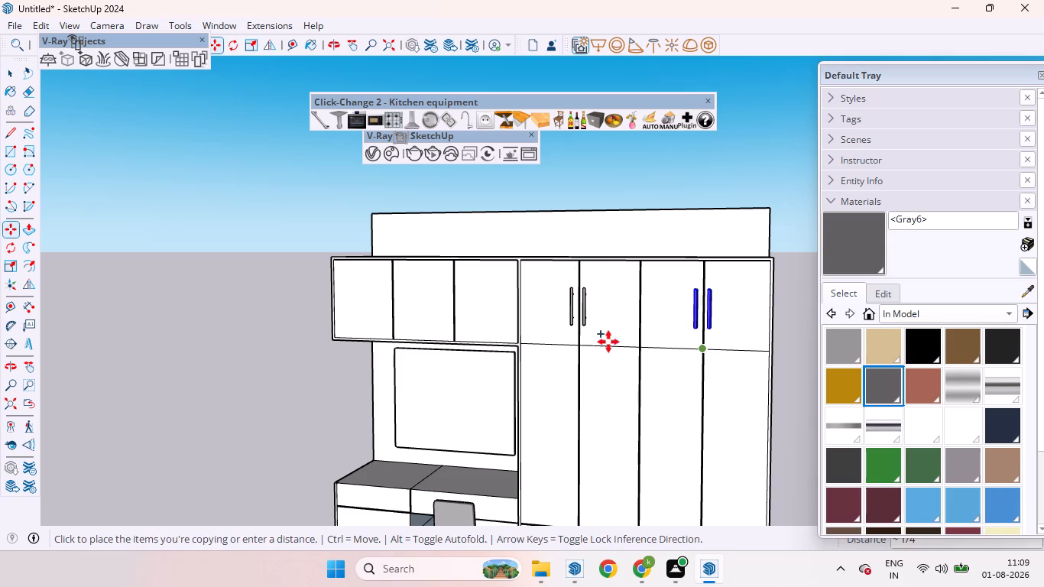
left_click(393, 340)
key("space")
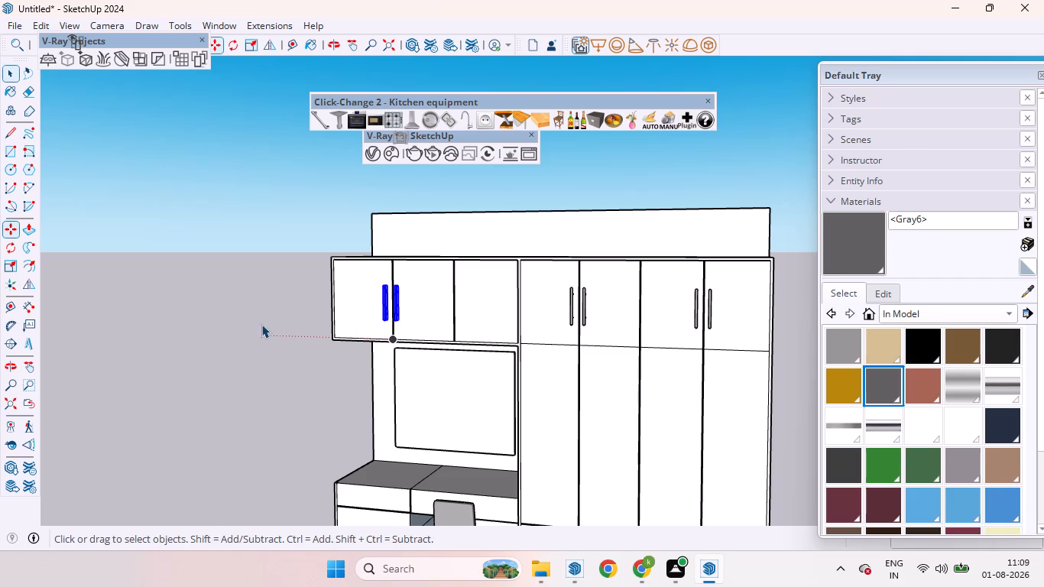
left_click(242, 324)
Copy the lower wardrobe drawer's bar handle straight up about 8 3/4" along the blue axis onto the upper drawer.
middle_click_drag(317, 333, 459, 354)
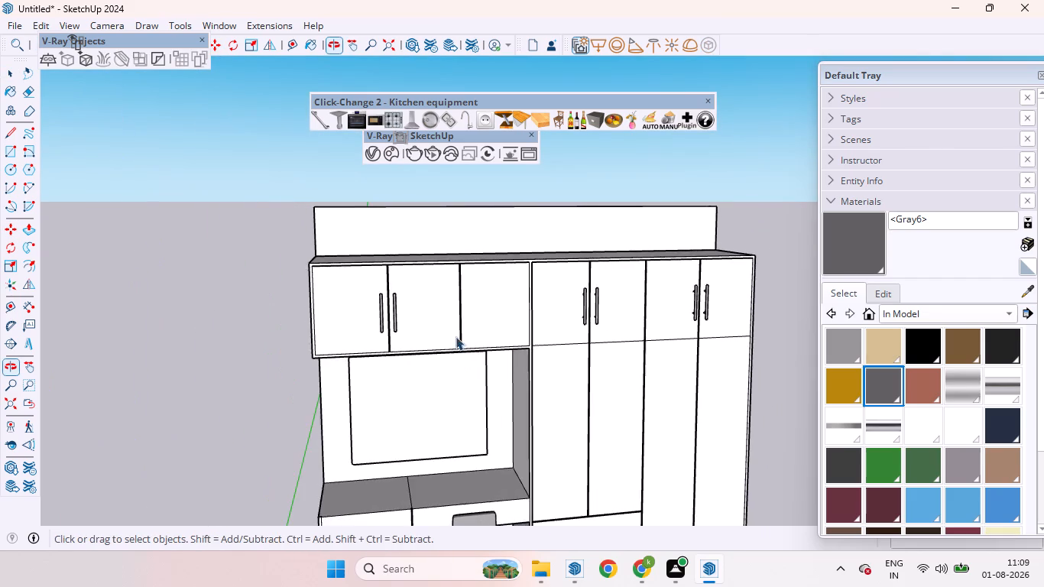
scroll(459, 336, "down", 5)
scroll(687, 363, "down", 5)
scroll(650, 413, "up", 4)
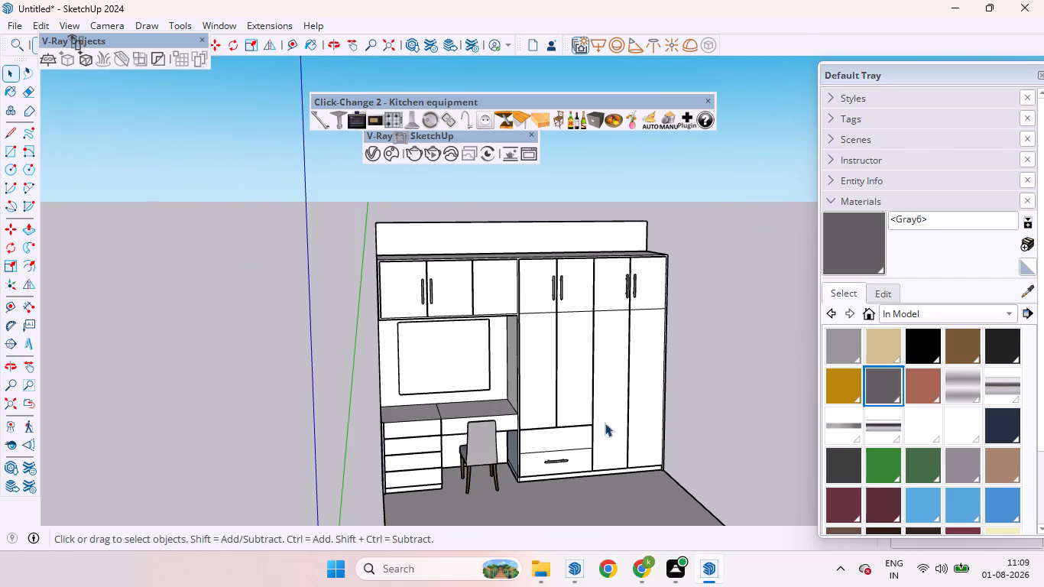
scroll(566, 301, "up", 4)
scroll(595, 318, "down", 5)
scroll(588, 446, "up", 4)
middle_click_drag(581, 498, 543, 457)
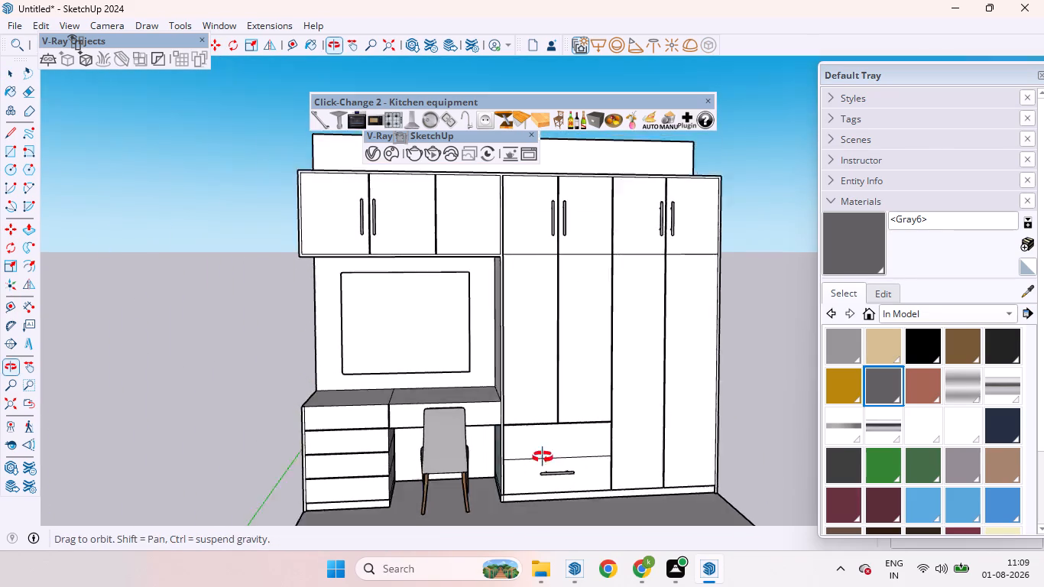
middle_click_drag(543, 457, 543, 446)
scroll(543, 446, "up", 1)
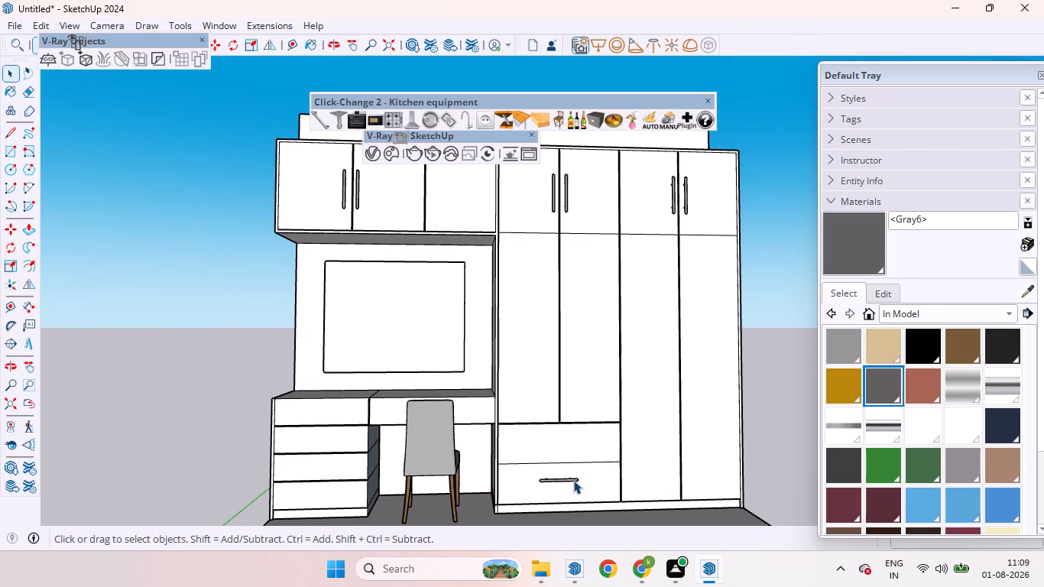
left_click(573, 480)
key("m")
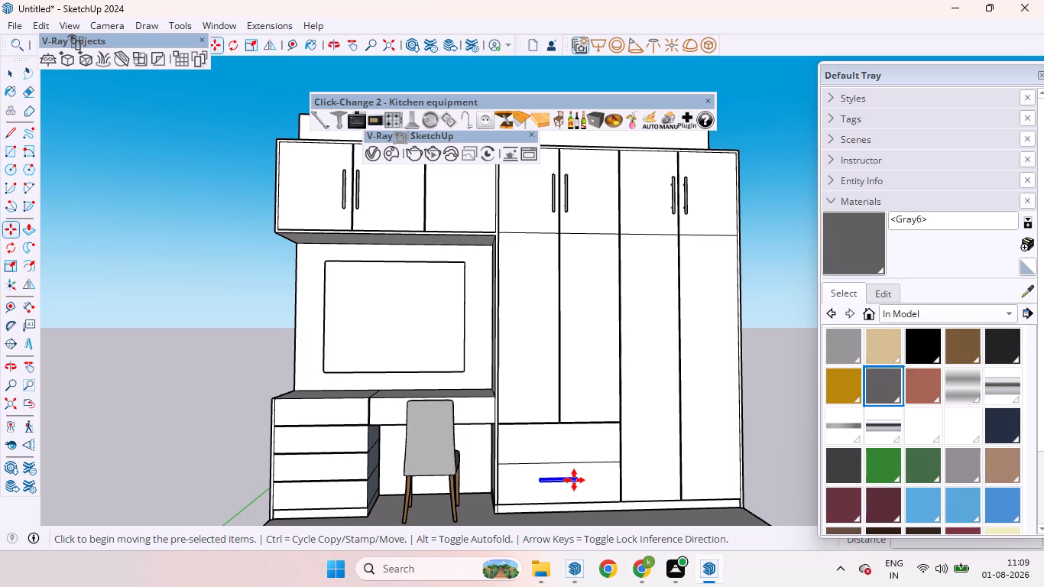
left_click(557, 483)
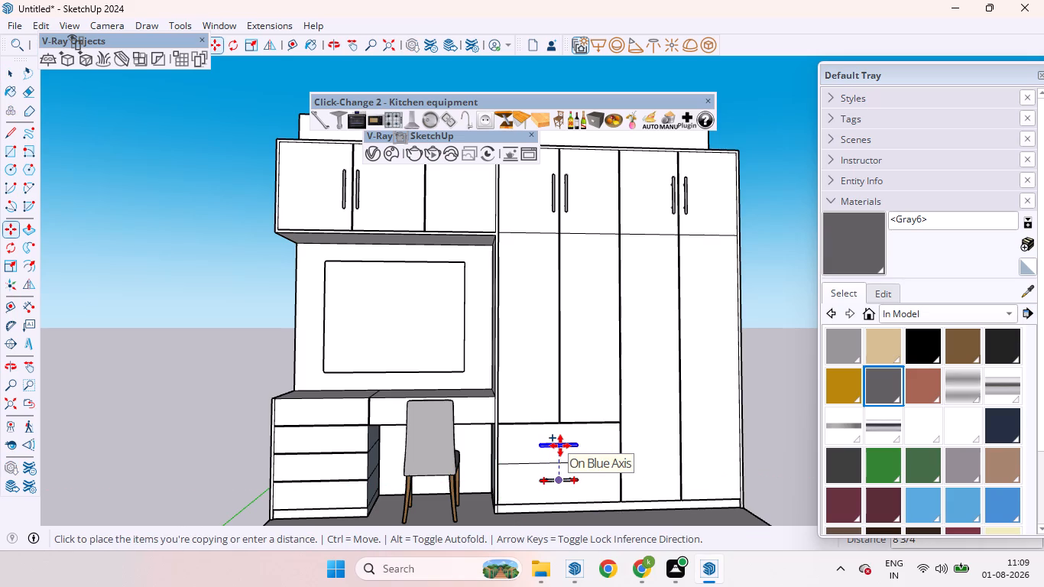
left_click(560, 446)
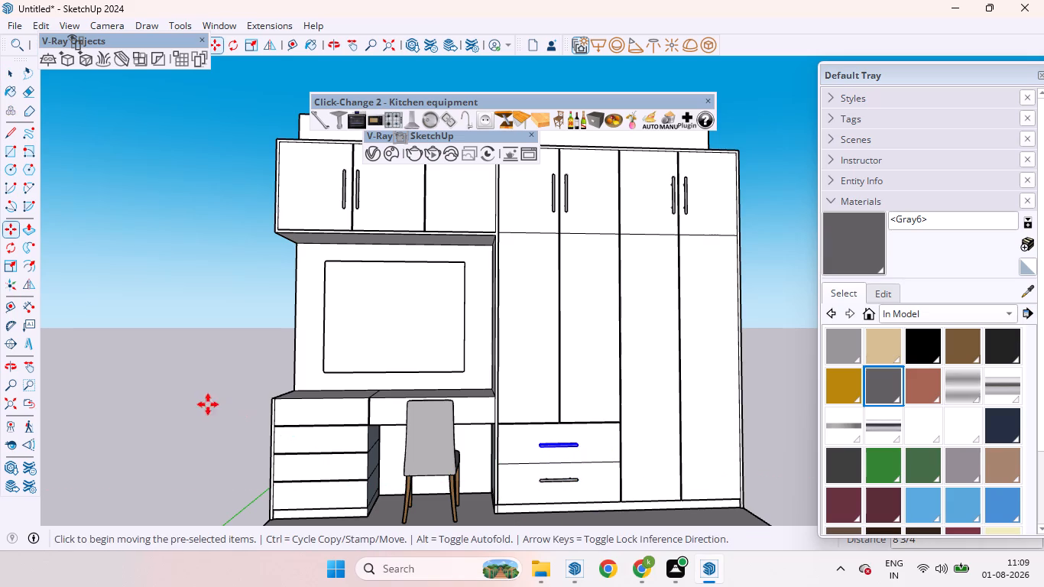
key("space")
left_click(193, 397)
Place a new Click-Change handle component beside the furniture unit and cycle its designs to the round knob.
scroll(395, 390, "down", 6)
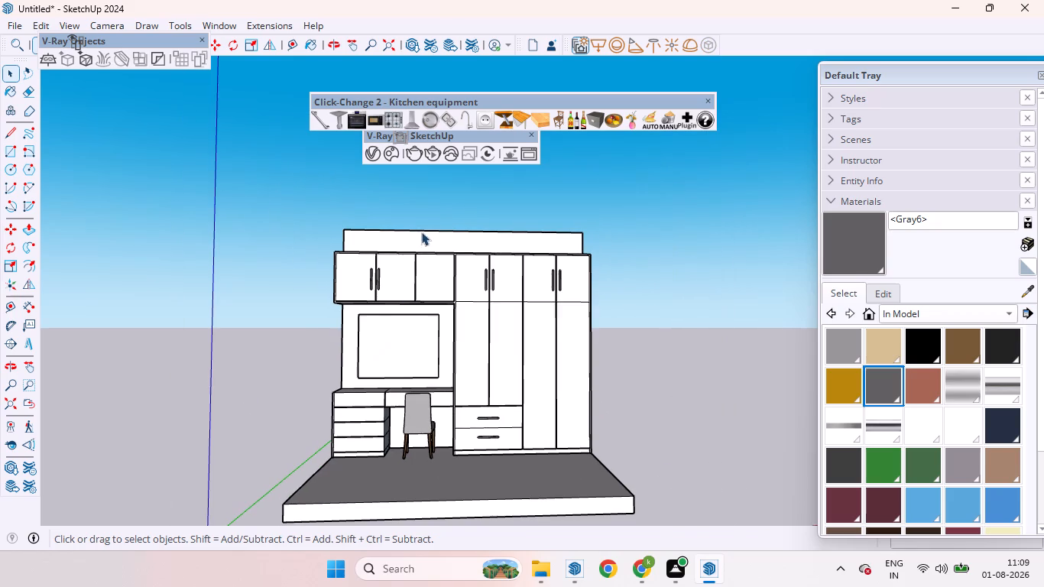
left_click(322, 118)
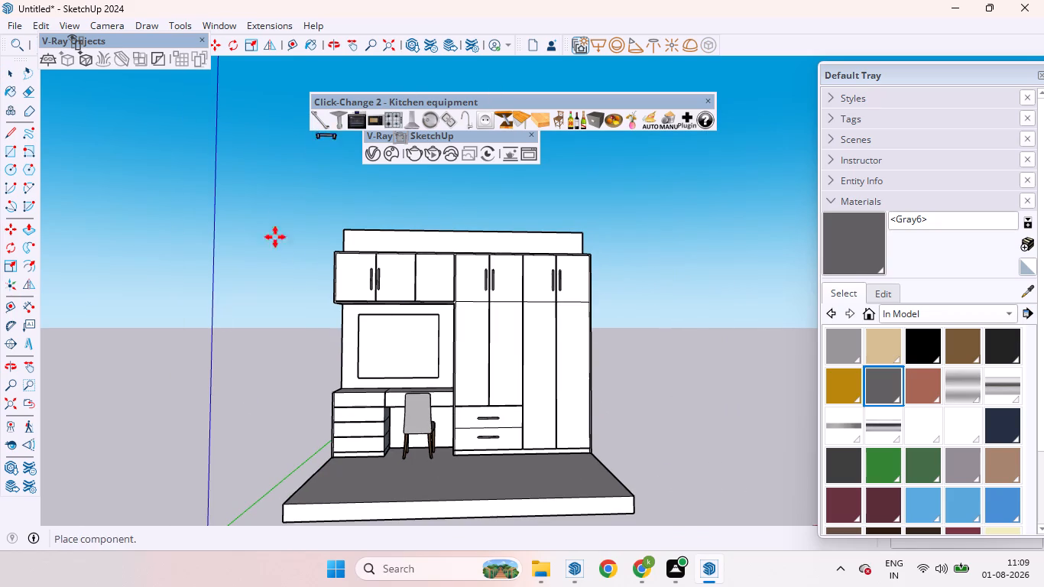
left_click(232, 379)
key("space")
scroll(233, 388, "up", 2)
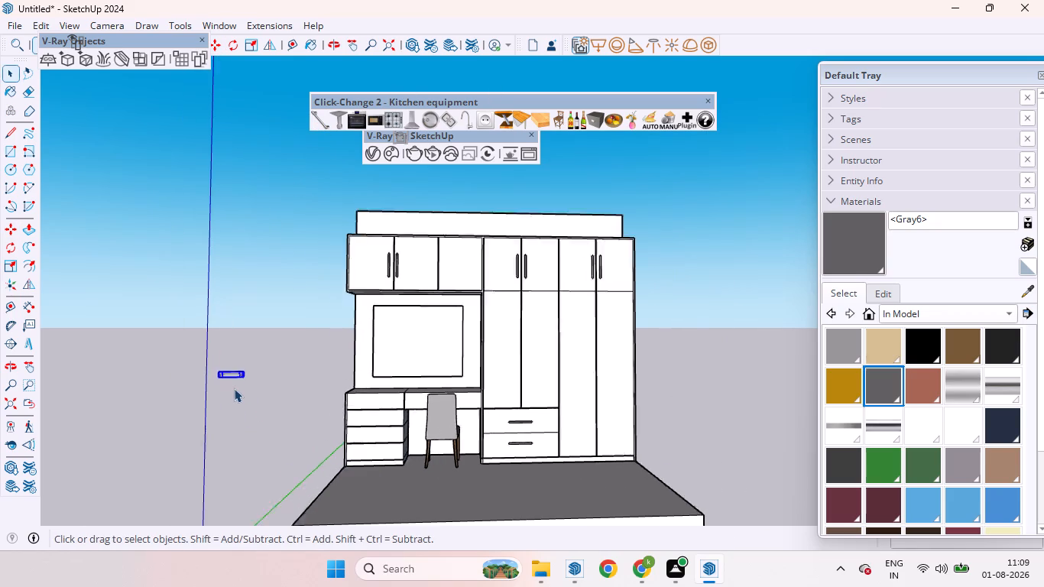
scroll(234, 388, "up", 7)
left_click(324, 118)
left_click(324, 118)
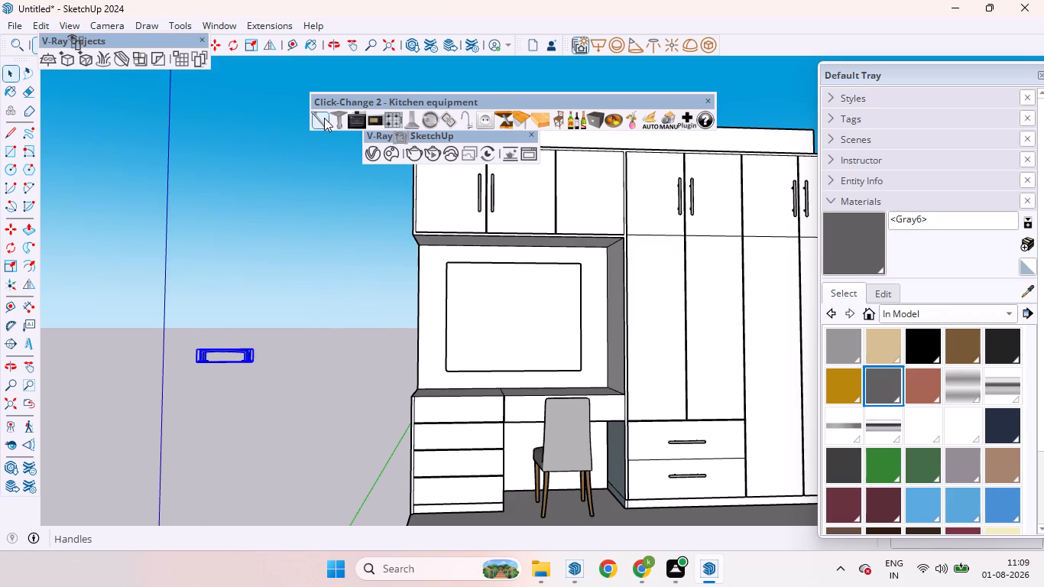
left_click(324, 118)
left_click(324, 118)
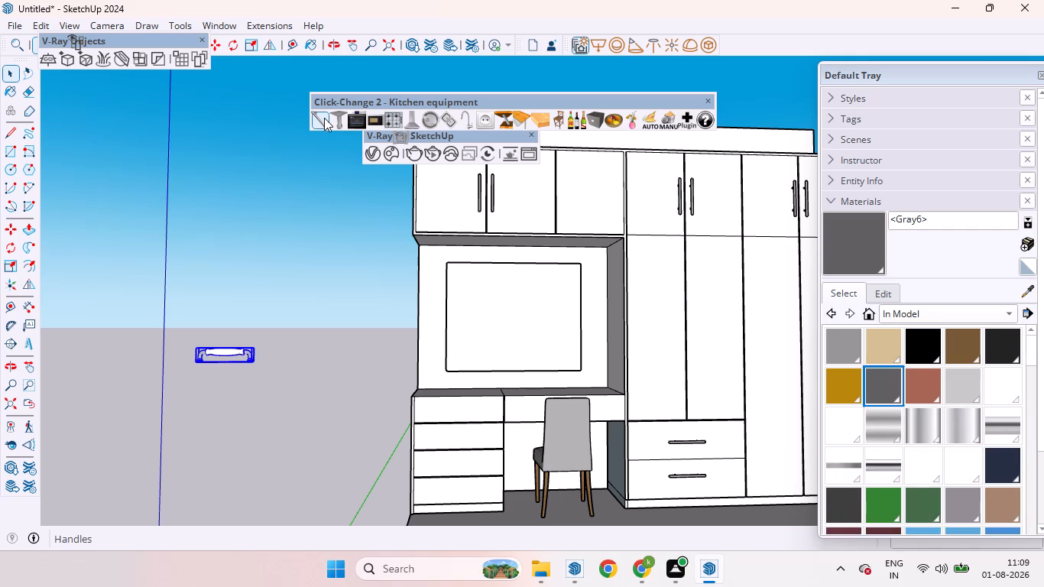
left_click(324, 118)
left_click(324, 118)
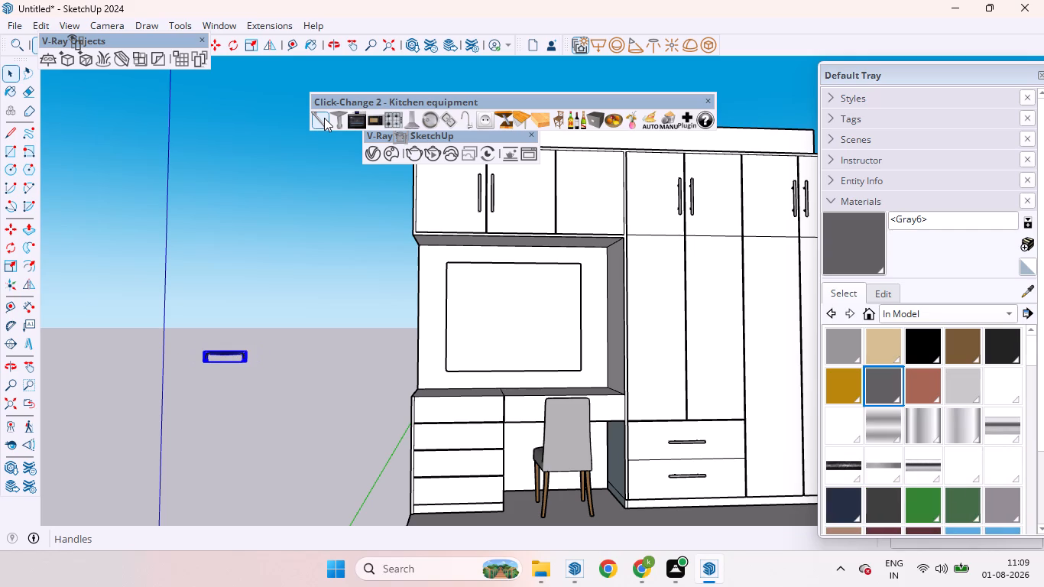
left_click(324, 118)
left_click(324, 118)
left_click(324, 118)
left_click(324, 118)
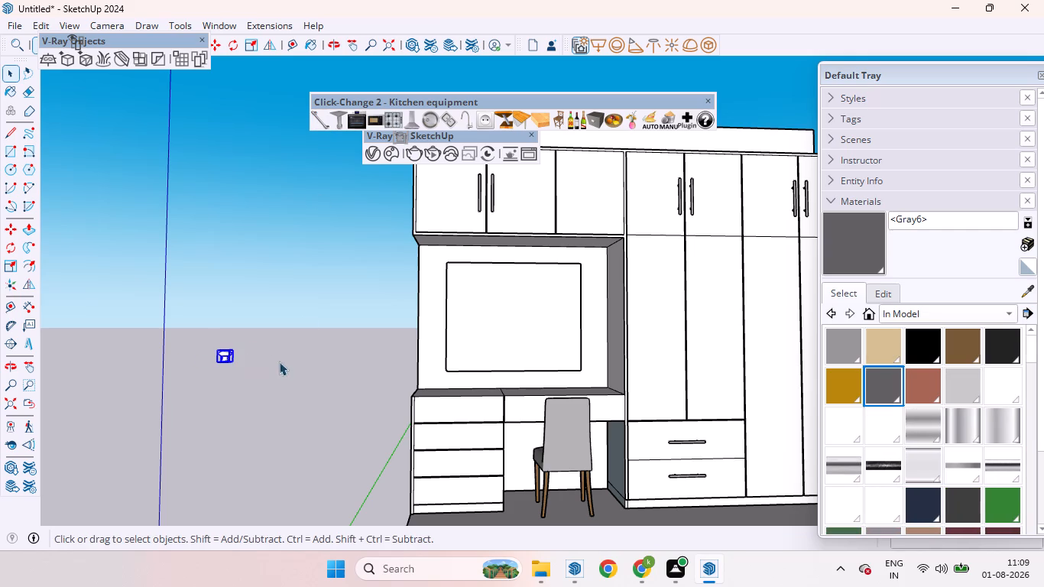
Rotate the round knob 90 degrees about the red axis around its base corner so it lies on its side.
scroll(253, 352, "down", 2)
middle_click_drag(186, 340, 279, 400)
scroll(277, 391, "up", 1)
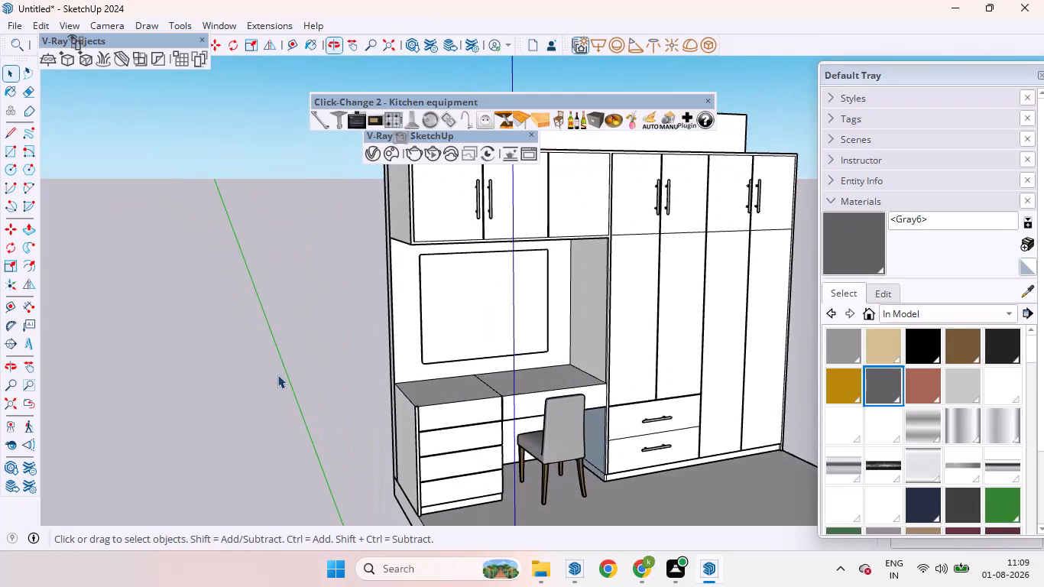
scroll(281, 355, "down", 5)
scroll(436, 489, "up", 5)
scroll(412, 403, "up", 3)
middle_click_drag(398, 395, 420, 441)
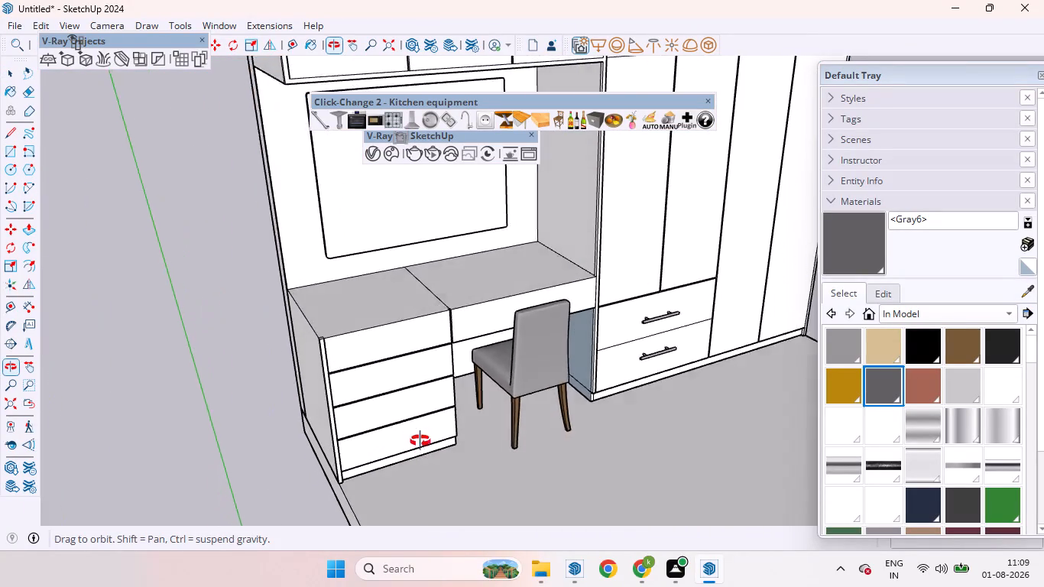
middle_click_drag(420, 441, 408, 407)
scroll(406, 383, "down", 5)
scroll(407, 430, "up", 5)
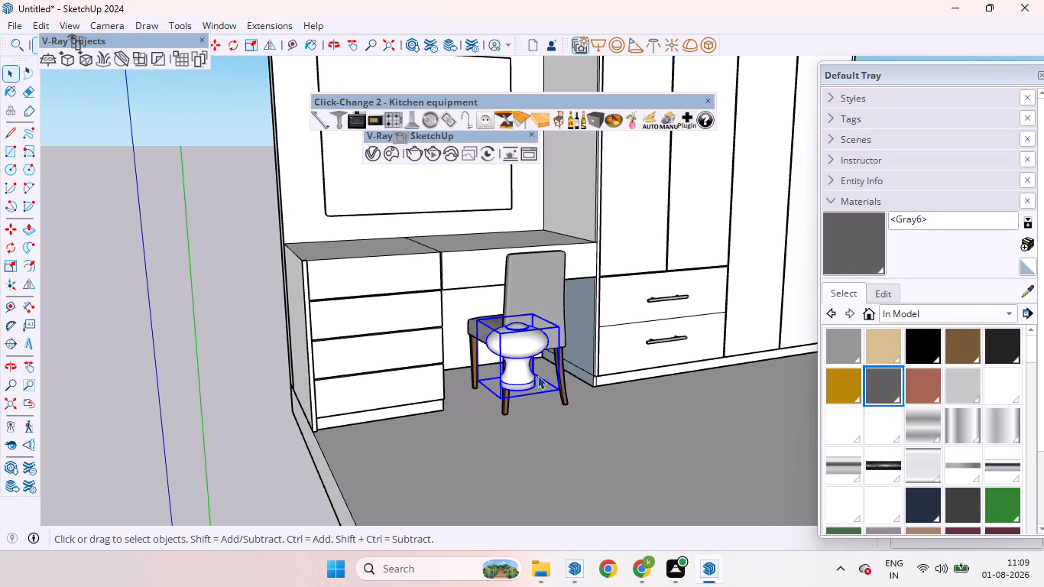
middle_click_drag(510, 375, 757, 365)
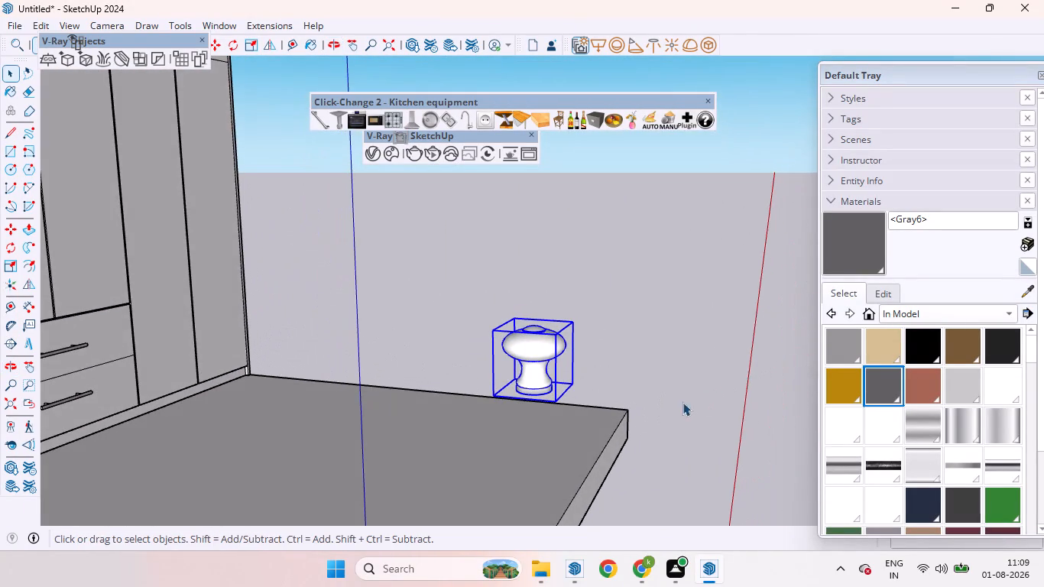
key("q")
left_click(559, 399)
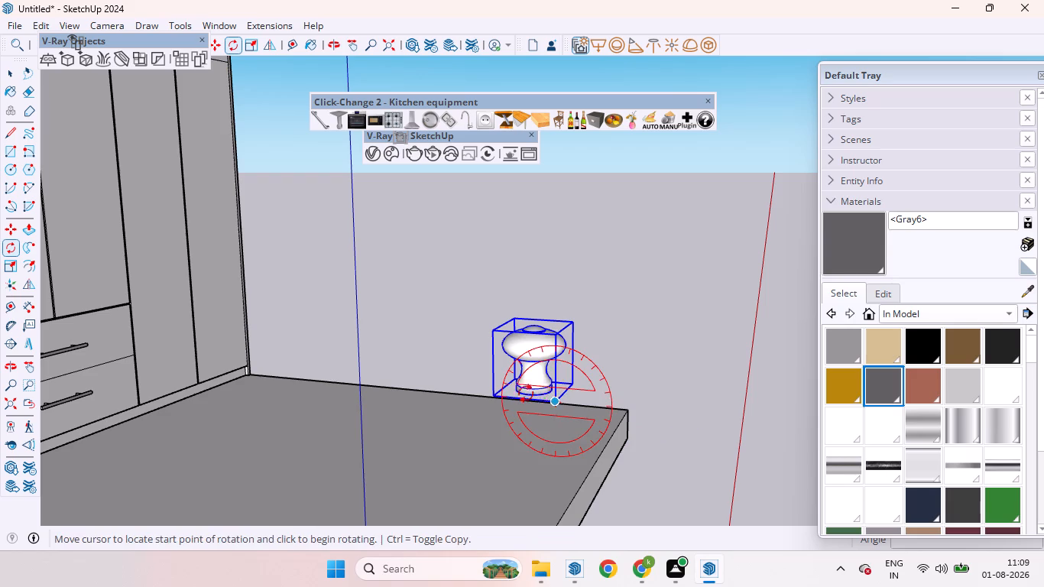
left_click(494, 393)
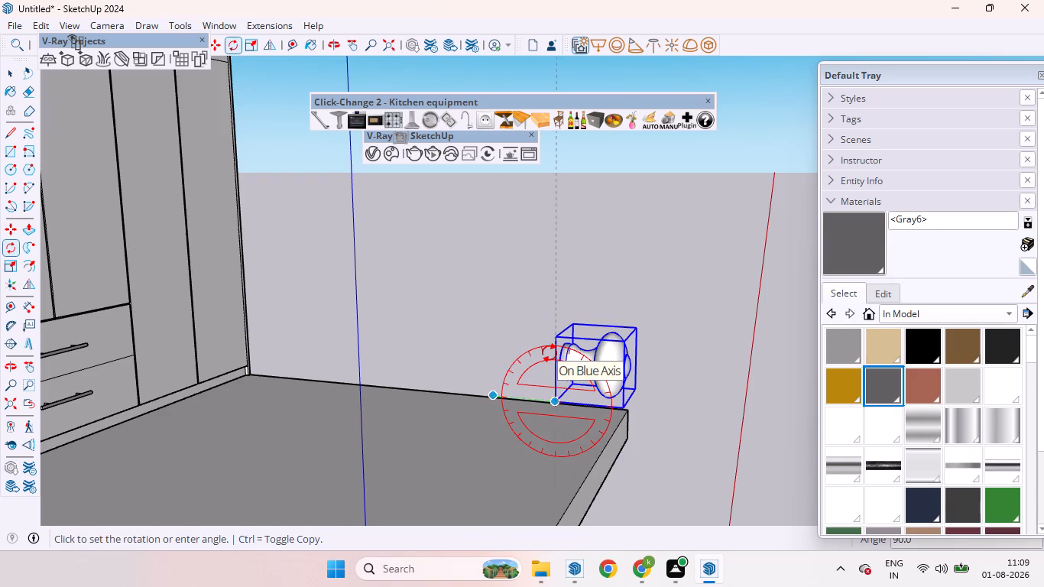
left_click(550, 353)
key("space")
Move the round knob from beside the unit onto the top drawer front of the desk's drawer stack.
scroll(662, 393, "down", 5)
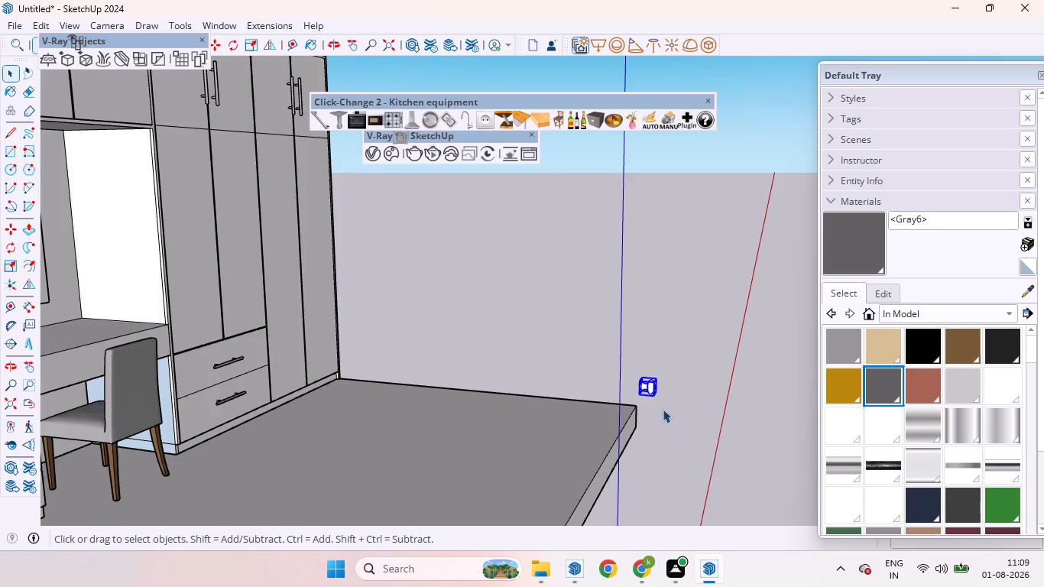
middle_click_drag(666, 420, 578, 414)
key("m")
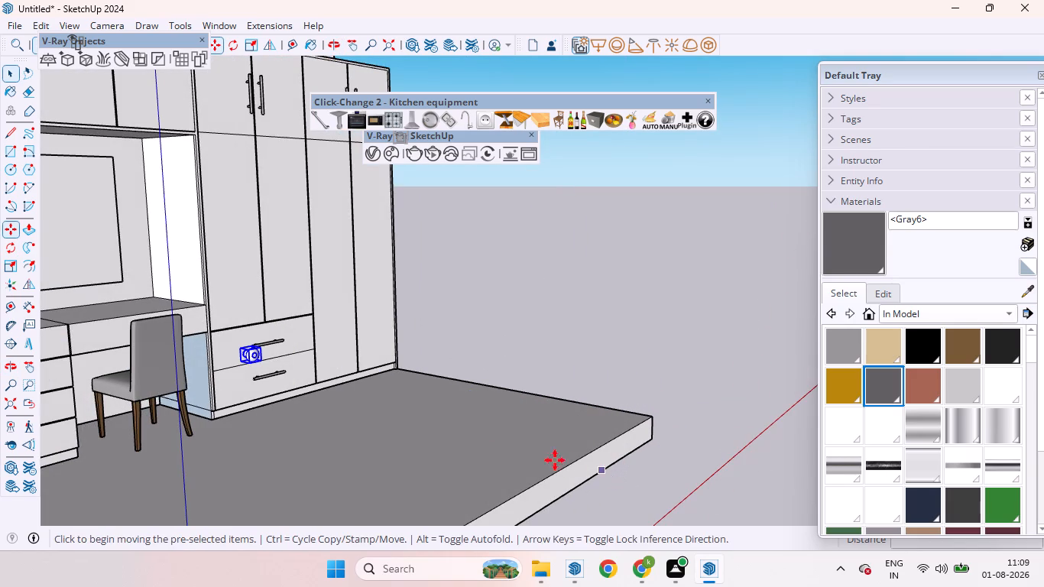
scroll(491, 344, "down", 5)
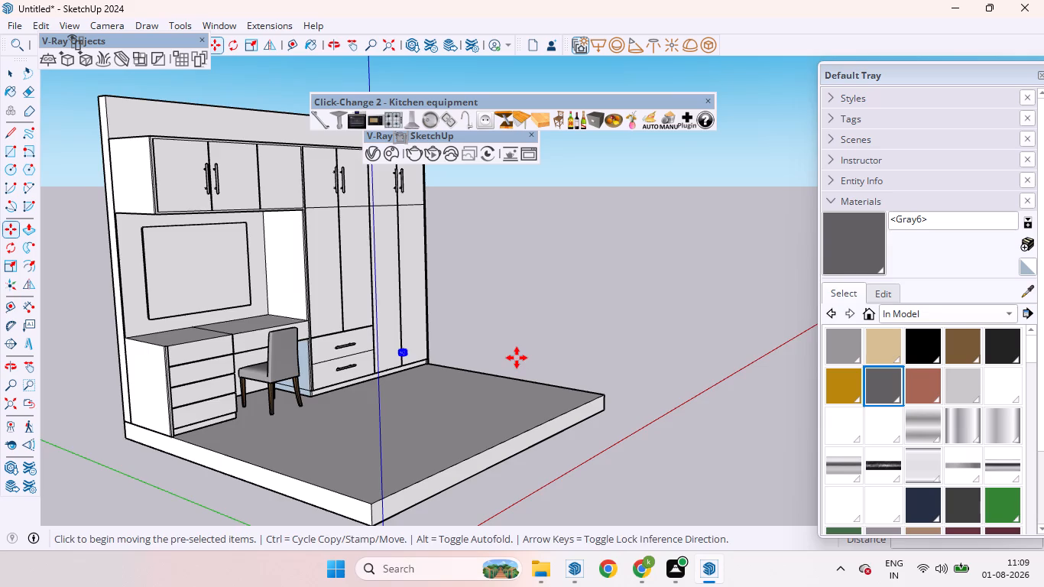
middle_click_drag(517, 358, 355, 365)
left_click(212, 330)
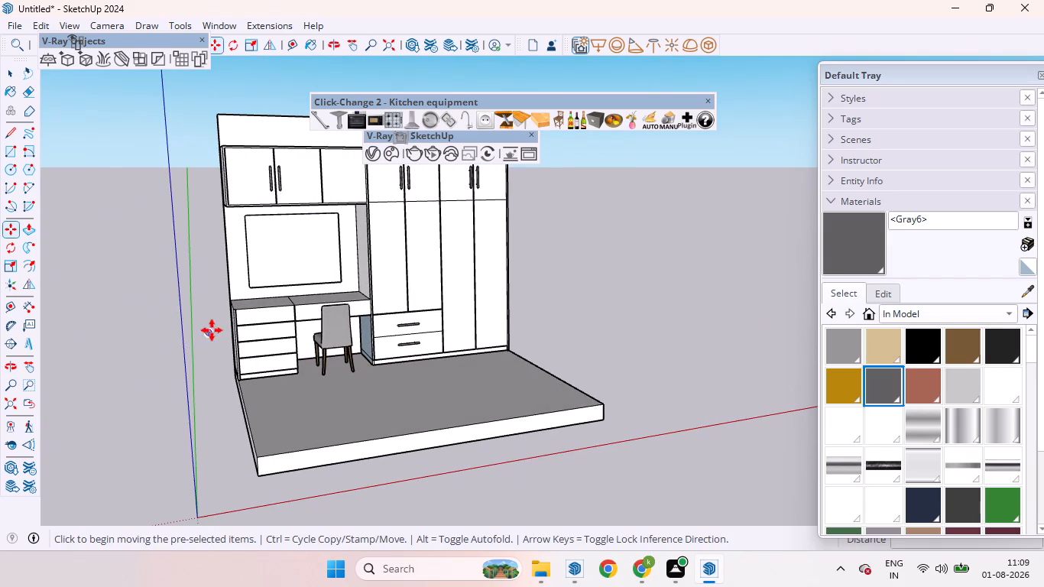
scroll(329, 297, "up", 4)
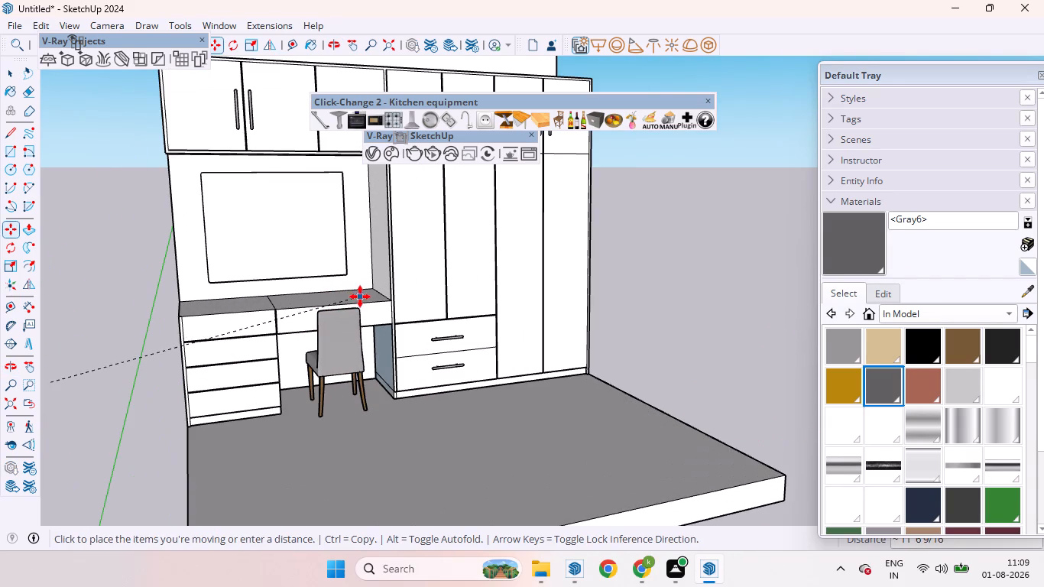
middle_click_drag(360, 300, 346, 422)
scroll(371, 319, "up", 10)
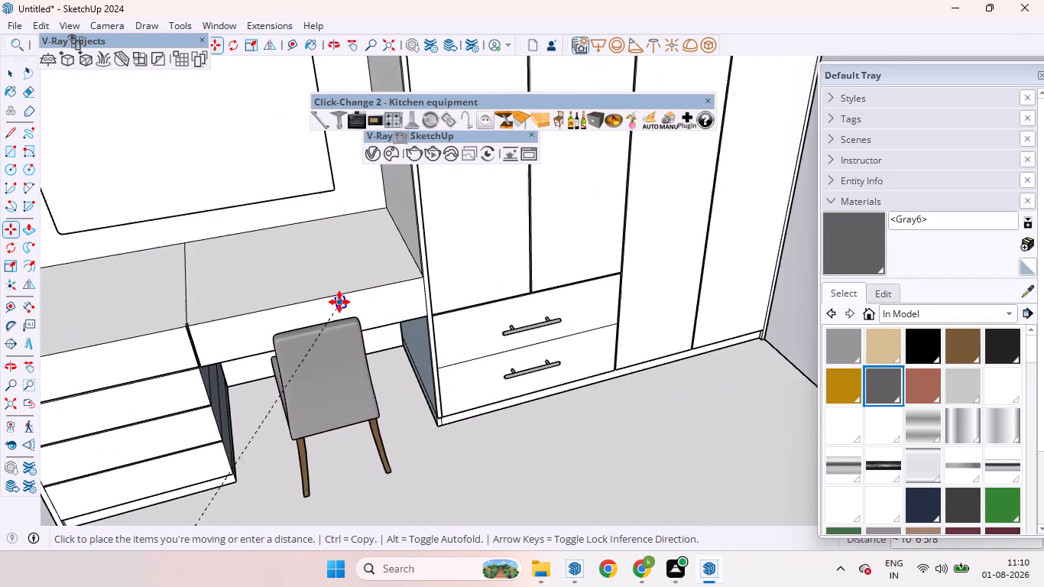
scroll(363, 319, "down", 5)
scroll(240, 352, "down", 5)
scroll(155, 390, "up", 4)
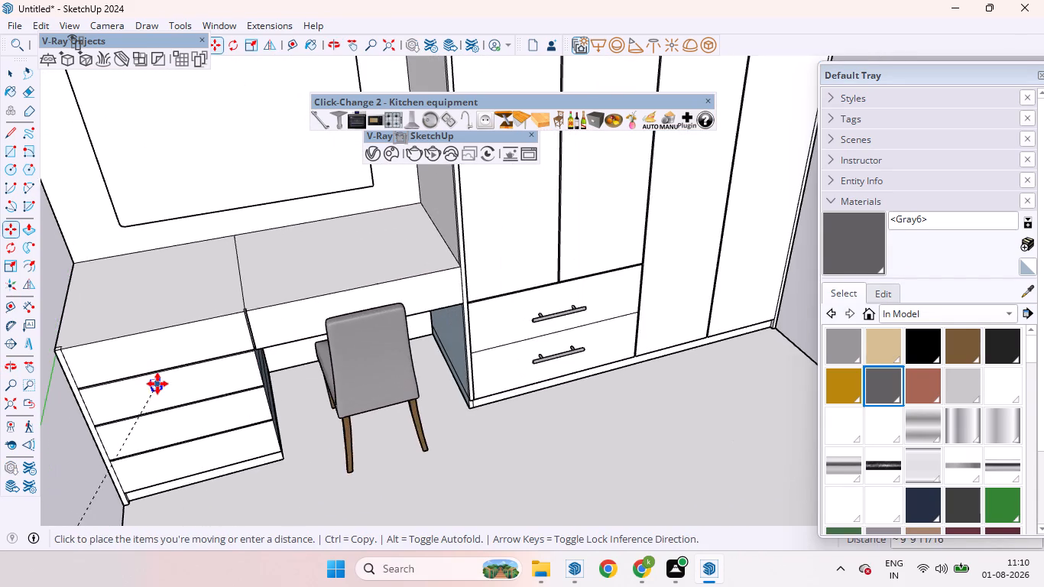
middle_click_drag(157, 384, 205, 274)
middle_click_drag(165, 310, 394, 309)
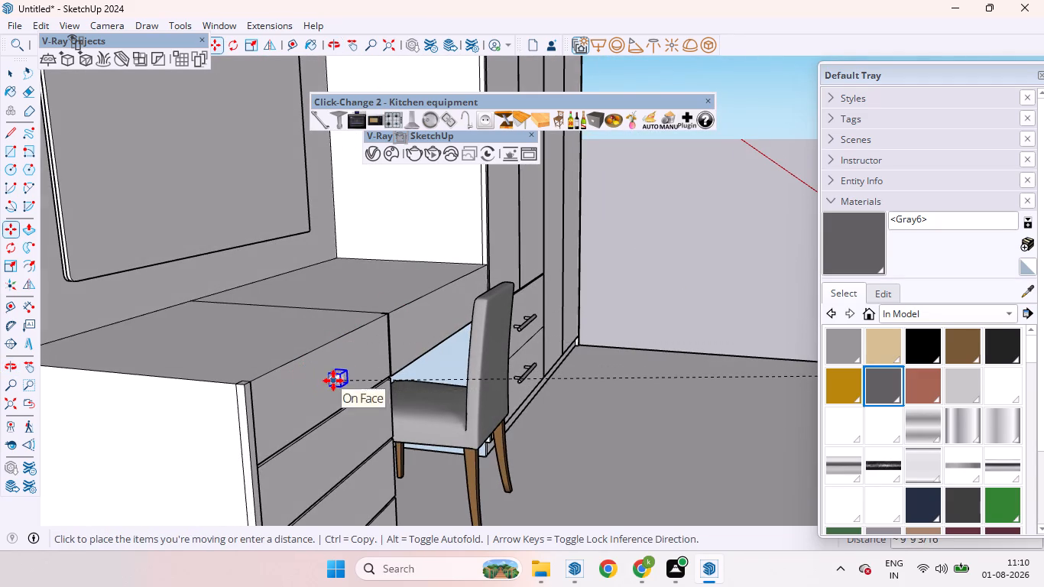
left_click(332, 375)
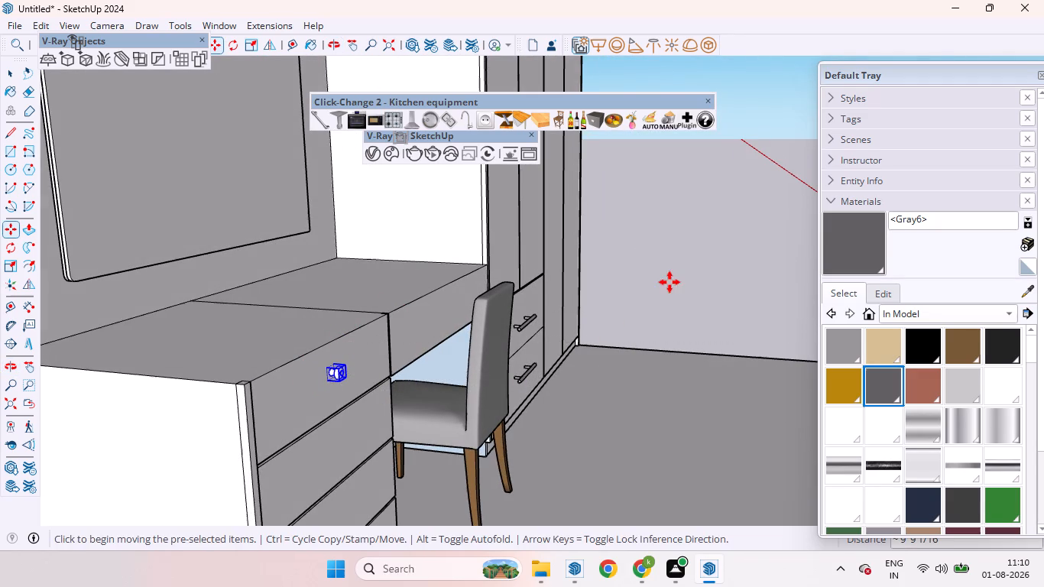
key("space")
left_click(672, 268)
Move the knob about 1 1/4" down along the blue axis to sit mid-height on the top desk drawer.
scroll(573, 300, "down", 3)
scroll(575, 301, "up", 1)
scroll(581, 301, "down", 1)
middle_click_drag(592, 339, 404, 324)
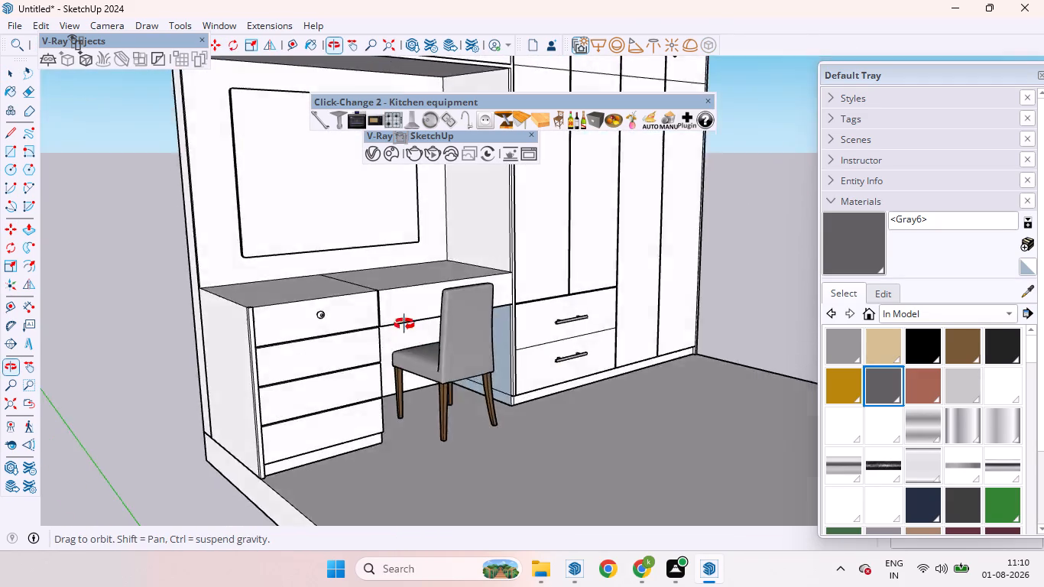
middle_click_drag(404, 324, 296, 295)
scroll(307, 286, "up", 3)
left_click(308, 291)
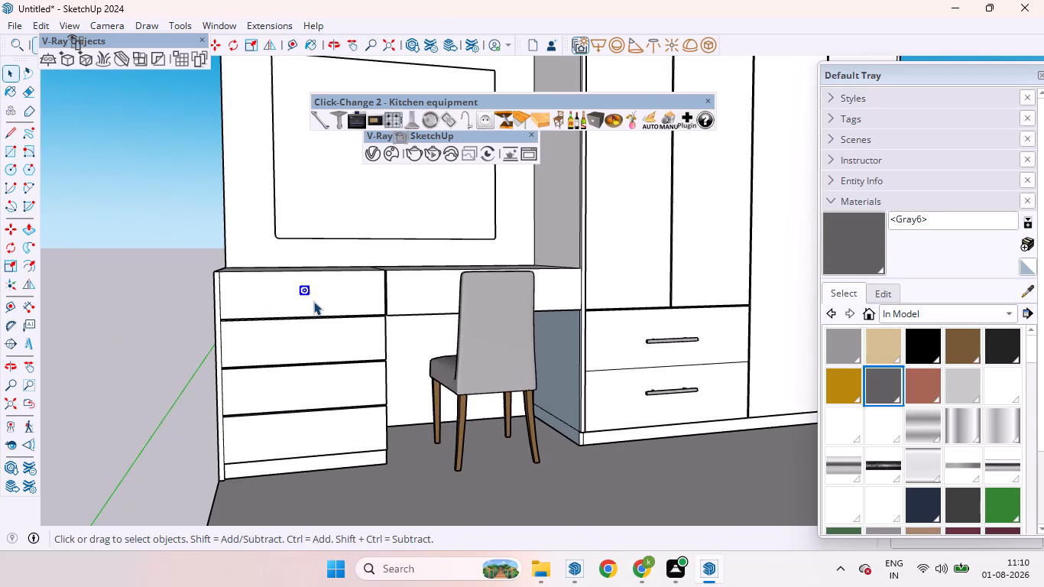
key("m")
key("Up")
scroll(314, 303, "up", 5)
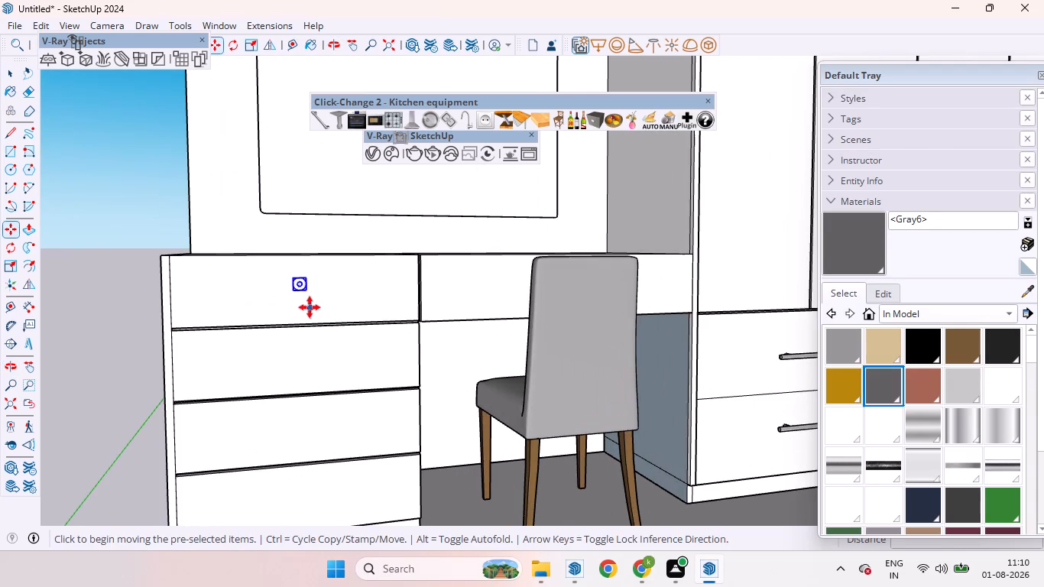
left_click_drag(310, 290, 313, 300)
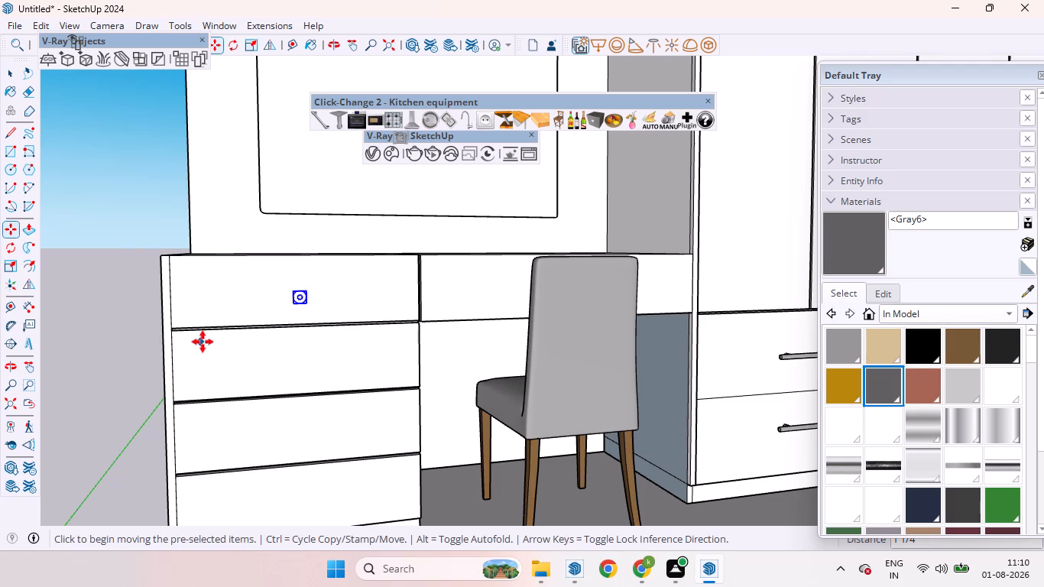
Copy the knob about 6 1/8" down the blue axis and multiply it by 3 to cover the three lower desk drawers.
key("m")
left_click(303, 303)
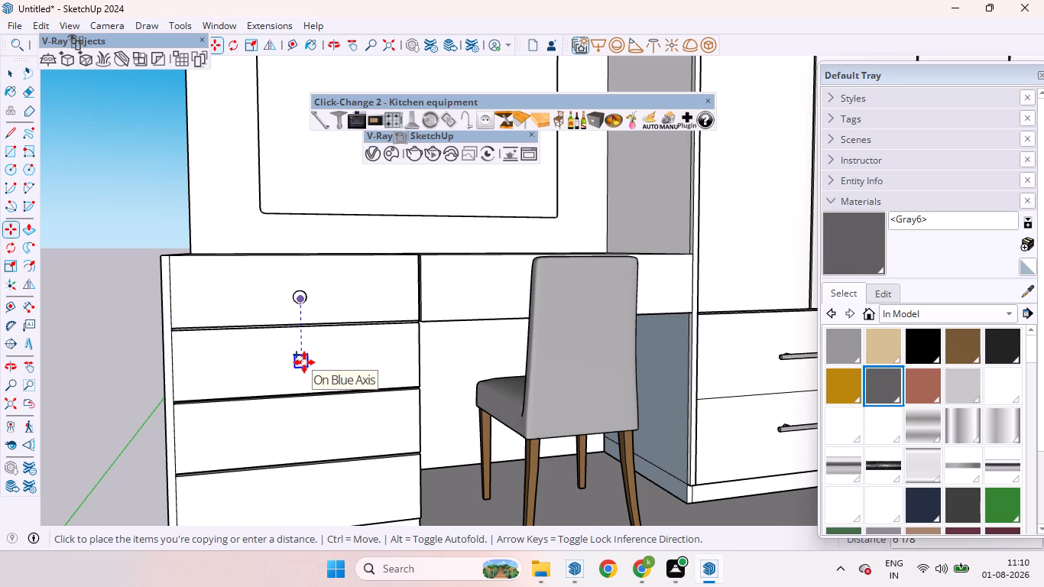
left_click(304, 362)
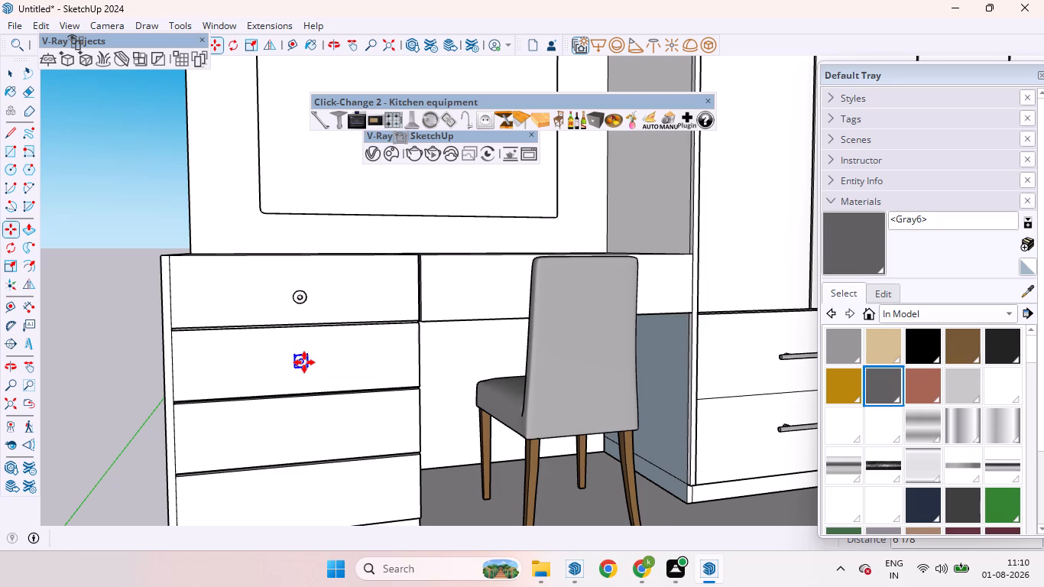
key("shift+asterisk")
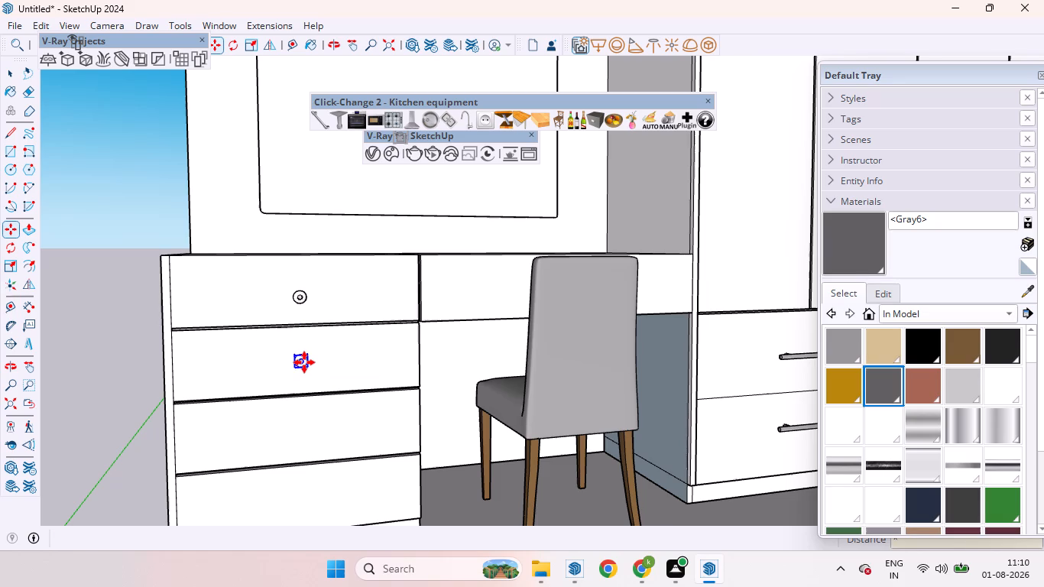
key("3")
key("Return")
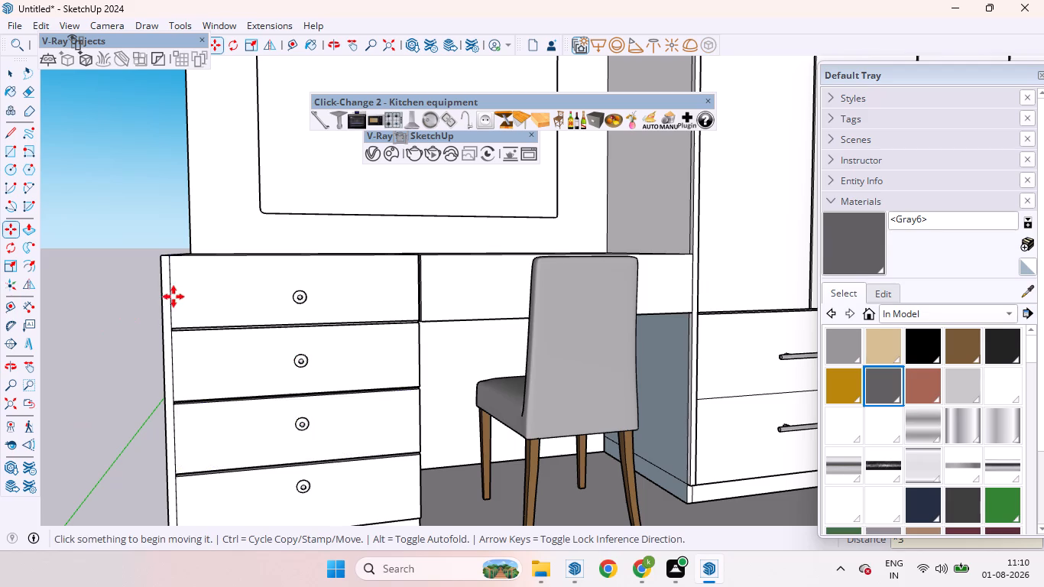
scroll(173, 293, "down", 5)
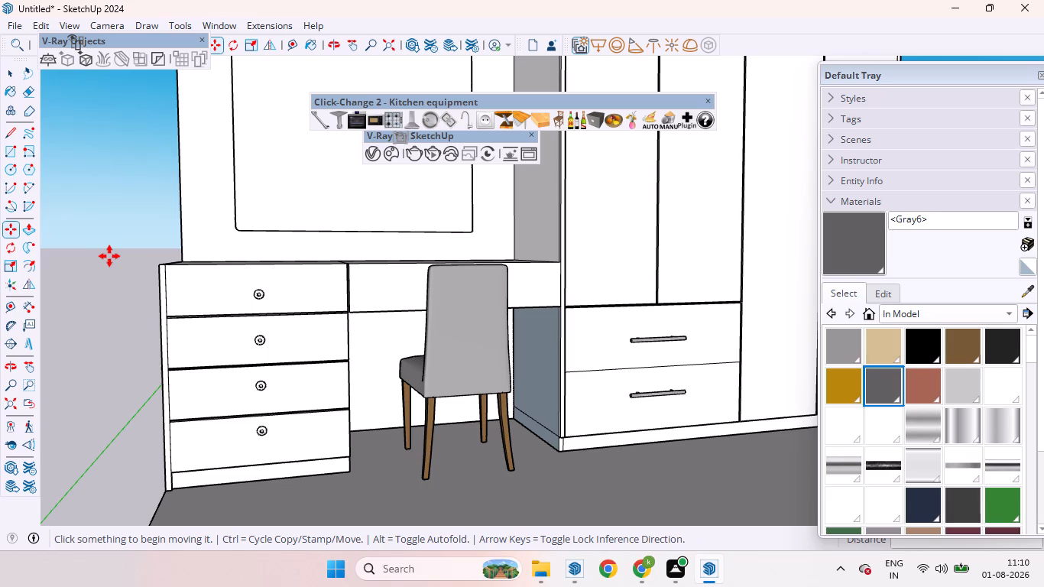
key("space")
key("space")
scroll(108, 225, "down", 6)
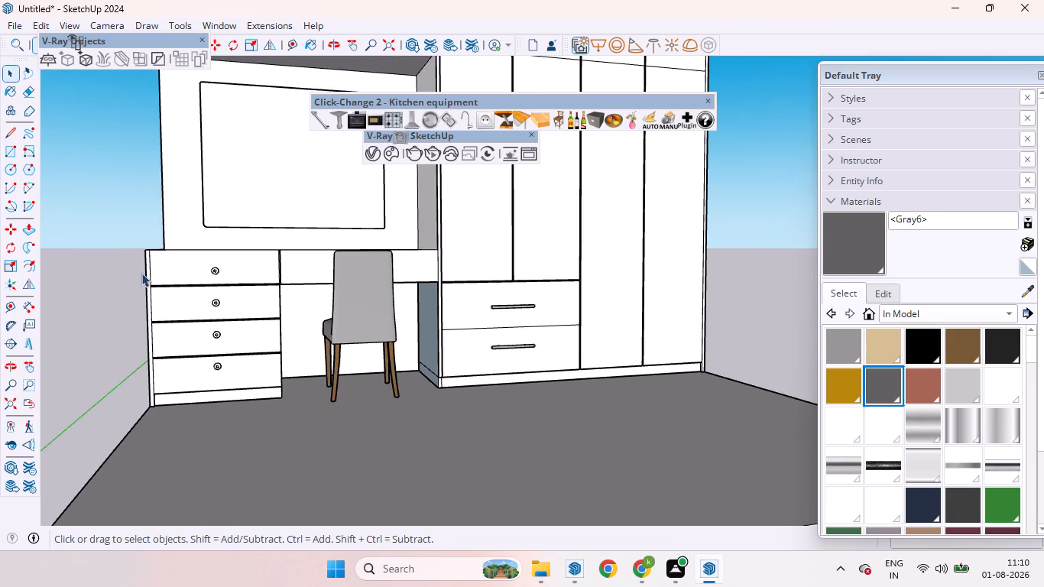
scroll(151, 261, "down", 6)
left_click(643, 286)
Copy the bar handle of the wardrobe's second upper door about 2' 11 1/2" straight down onto the tall door below it.
scroll(533, 251, "down", 4)
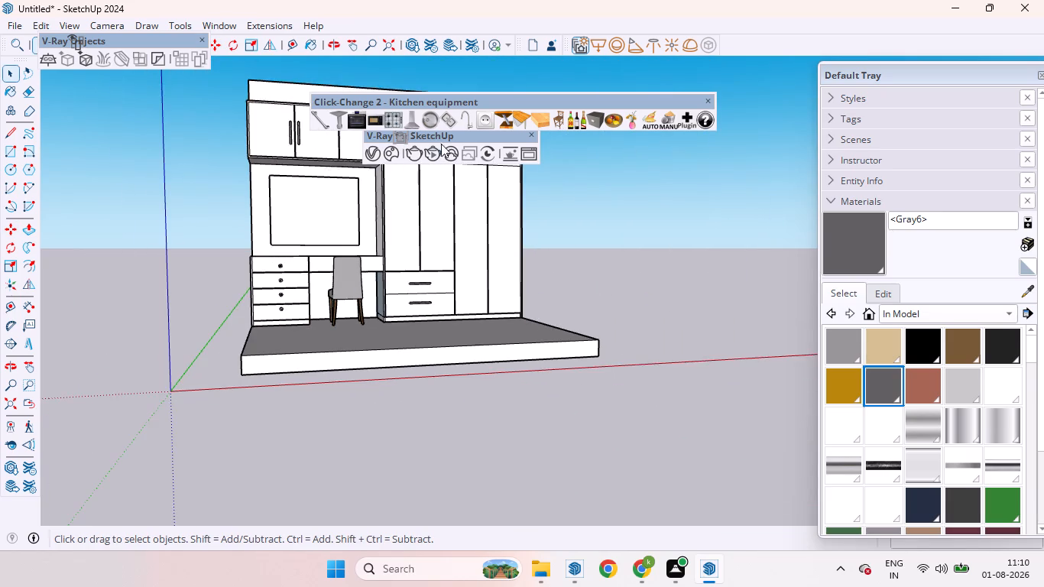
scroll(443, 188, "down", 4)
scroll(424, 252, "down", 5)
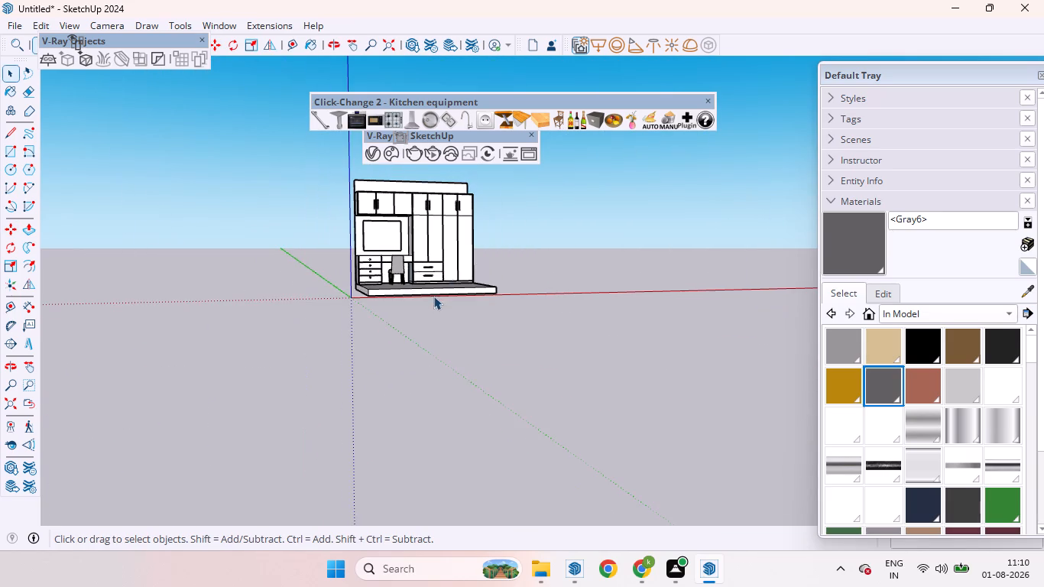
scroll(470, 163, "up", 20)
scroll(470, 163, "up", 3)
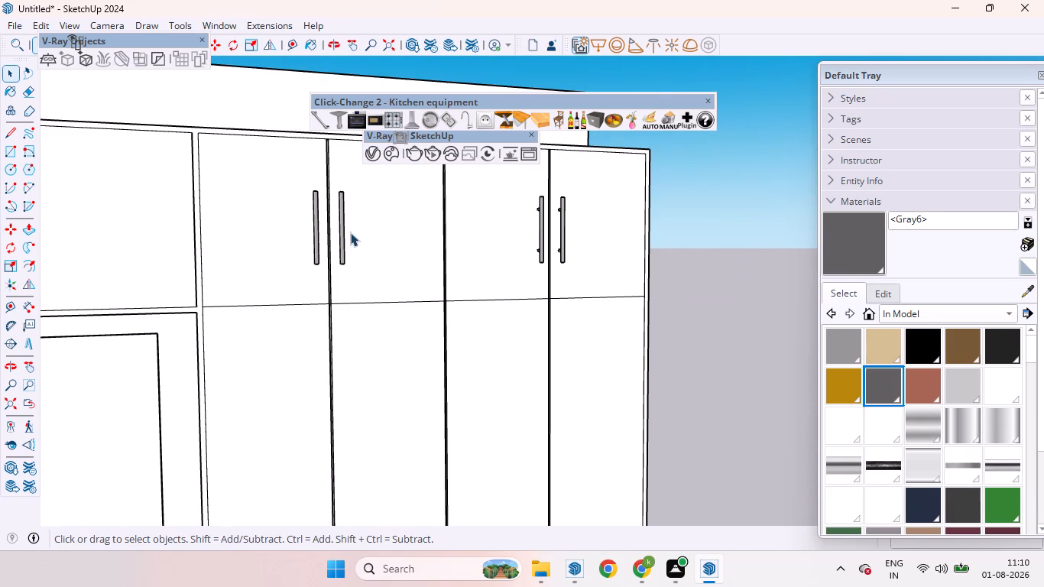
left_click(345, 245)
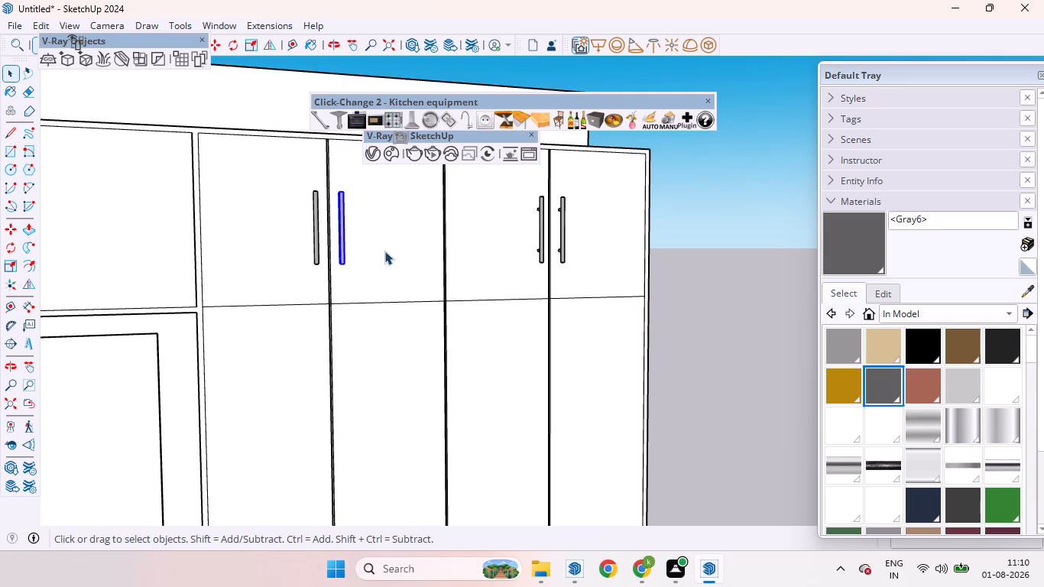
key("m")
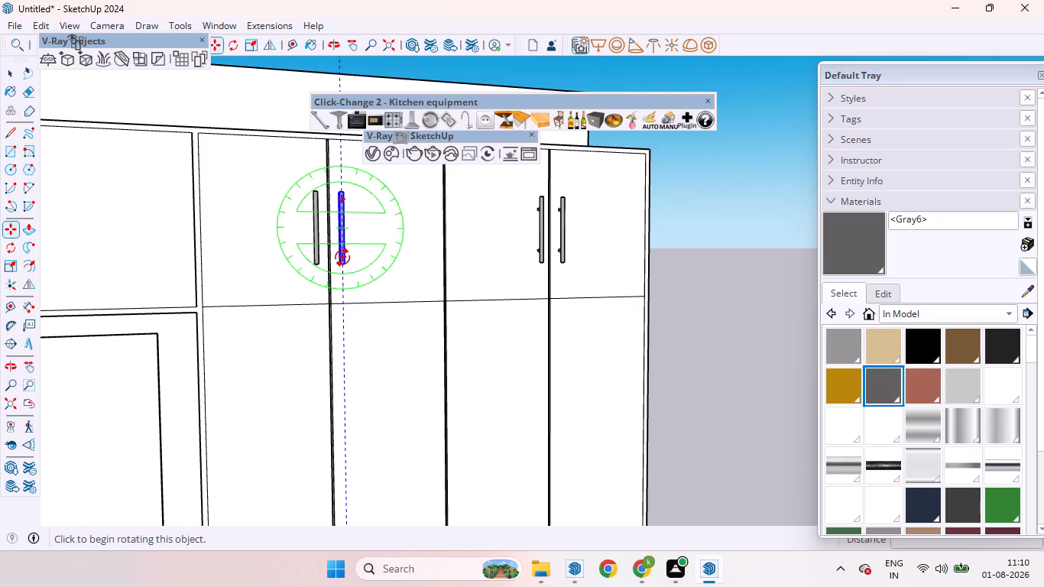
left_click(348, 265)
scroll(364, 336, "down", 5)
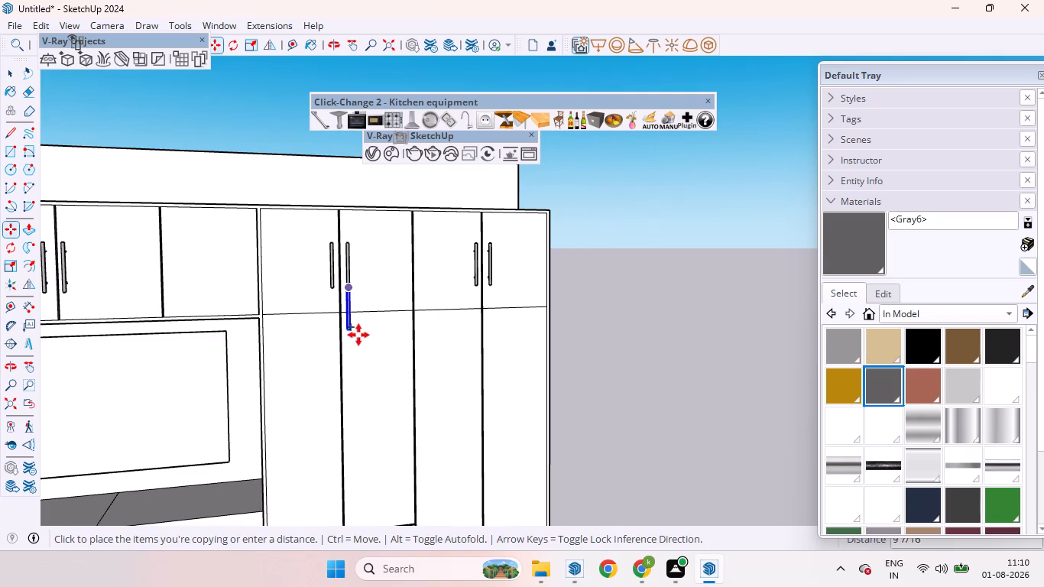
key("Up")
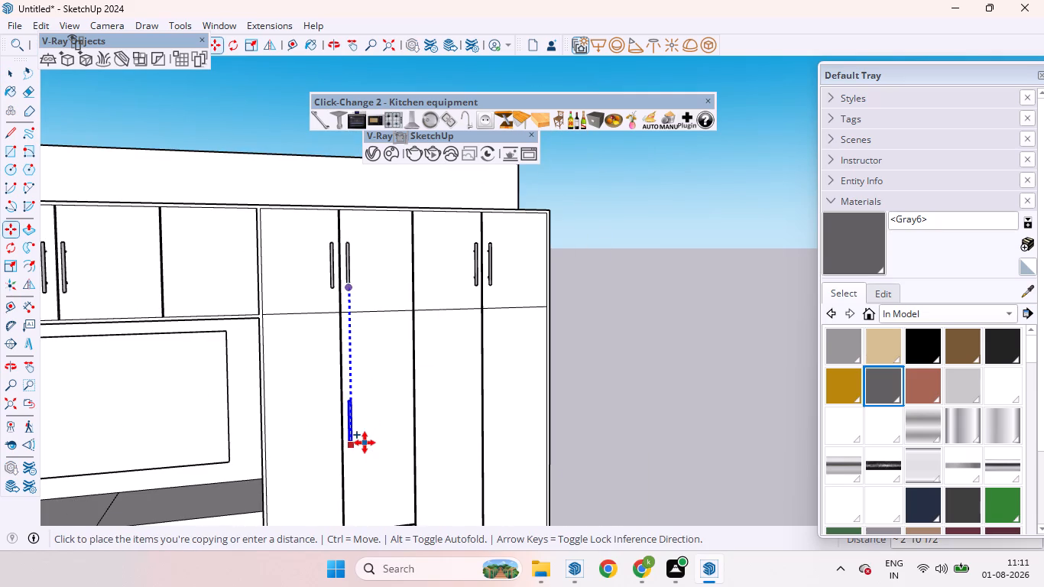
middle_click_drag(353, 442, 303, 408)
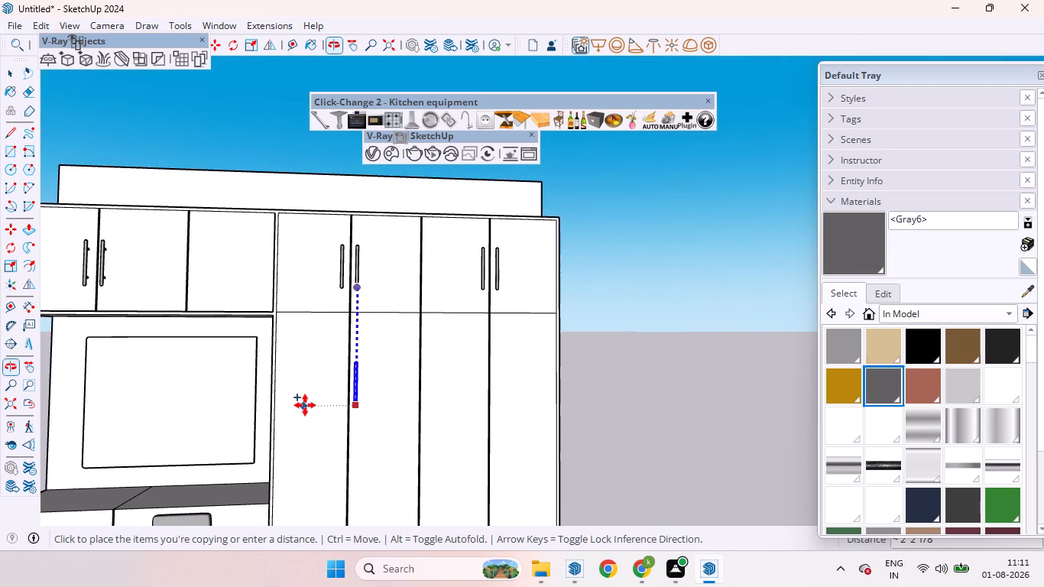
left_click(325, 447)
key("space")
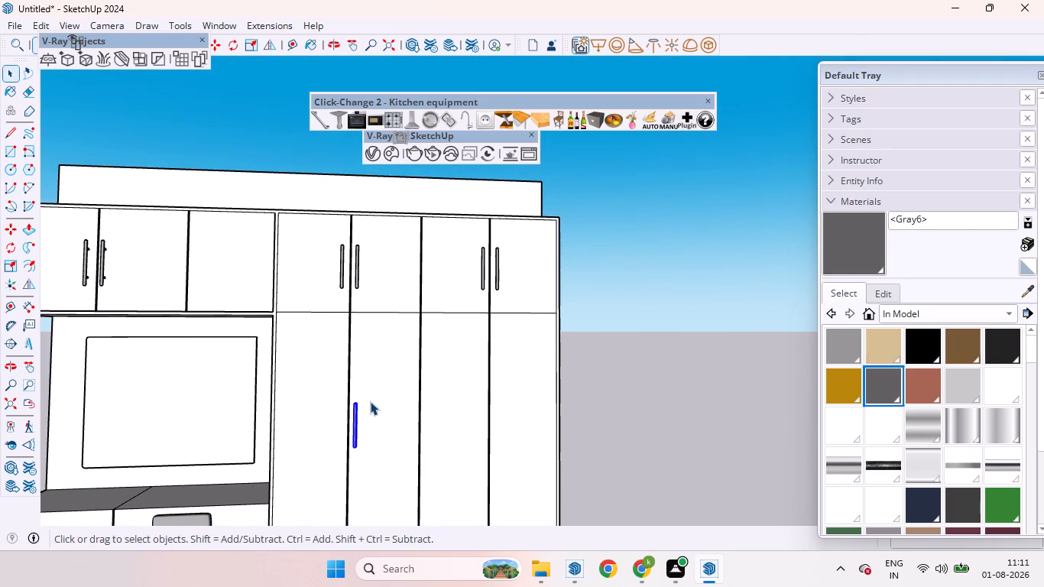
Lengthen the copied handle on the tall wardrobe door slightly by scaling its upper end upward.
scroll(370, 401, "up", 3)
key("s")
scroll(371, 425, "up", 3)
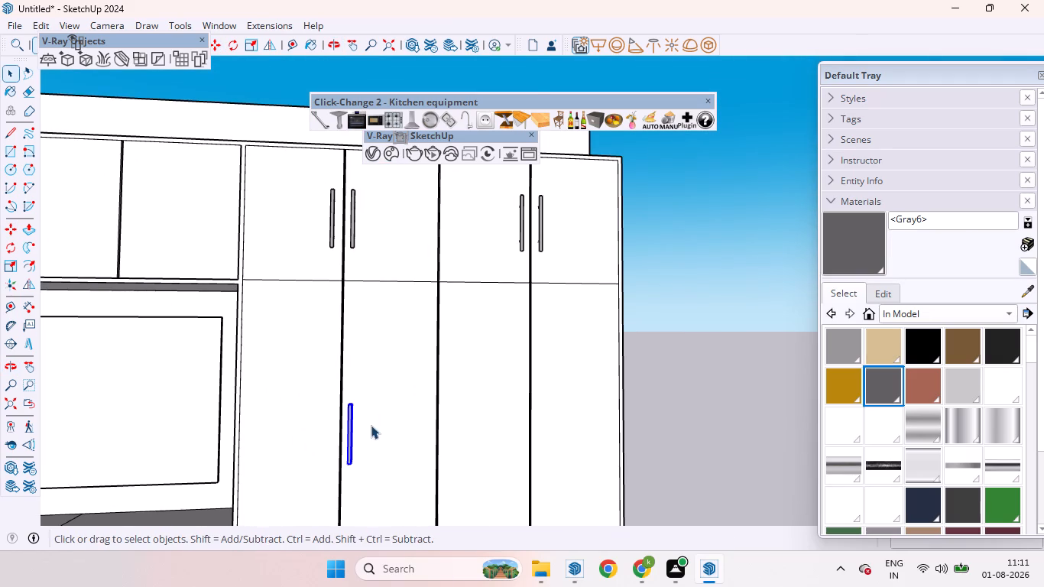
scroll(371, 425, "up", 6)
middle_click_drag(362, 384, 384, 581)
scroll(419, 422, "up", 6)
scroll(333, 433, "up", 13)
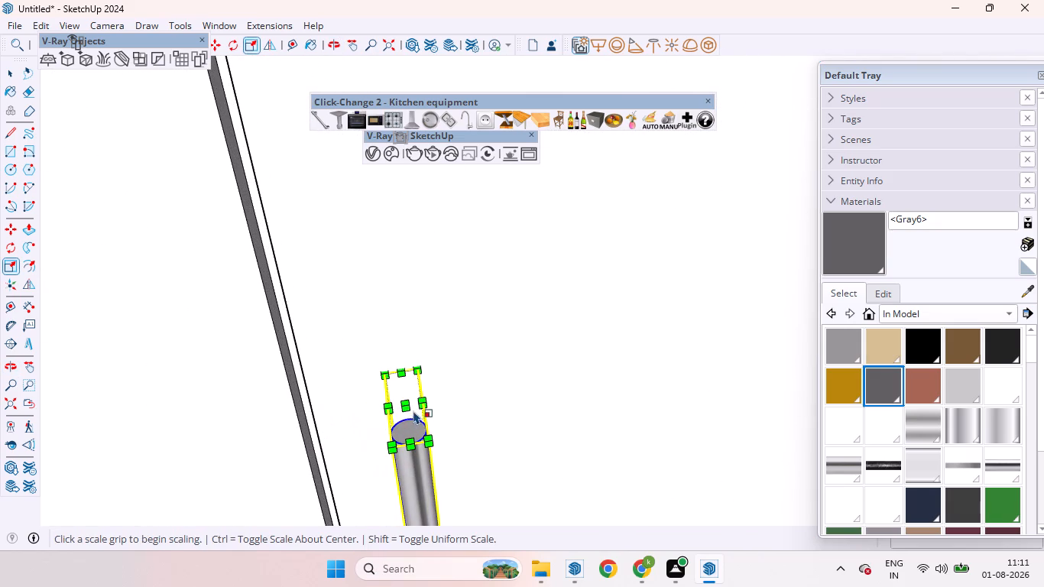
left_click_drag(406, 409, 402, 368)
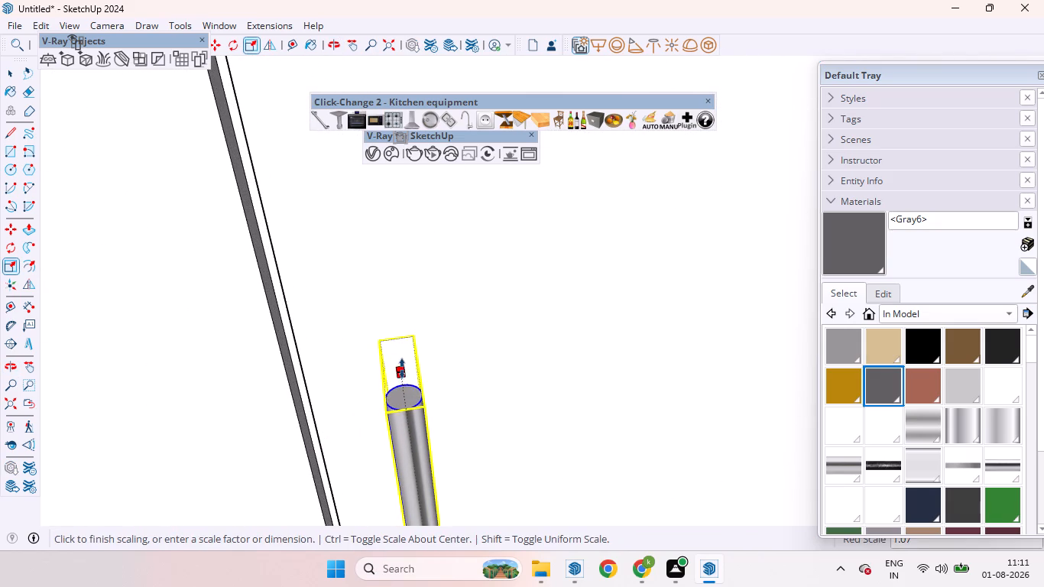
left_click_drag(402, 368, 399, 352)
key("space")
scroll(459, 345, "down", 3)
scroll(456, 342, "up", 1)
scroll(455, 339, "down", 20)
scroll(455, 339, "down", 12)
left_click(741, 315)
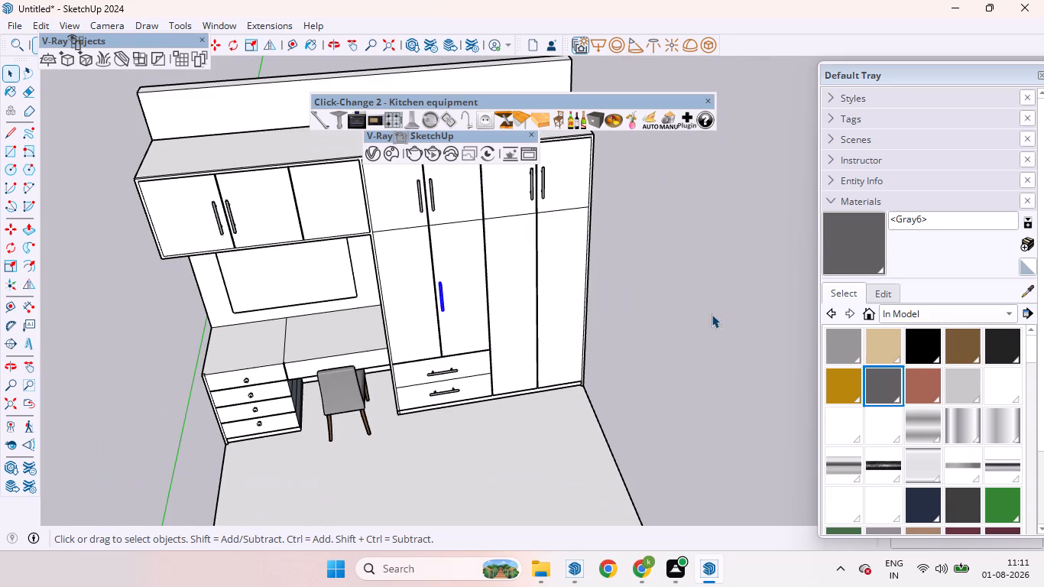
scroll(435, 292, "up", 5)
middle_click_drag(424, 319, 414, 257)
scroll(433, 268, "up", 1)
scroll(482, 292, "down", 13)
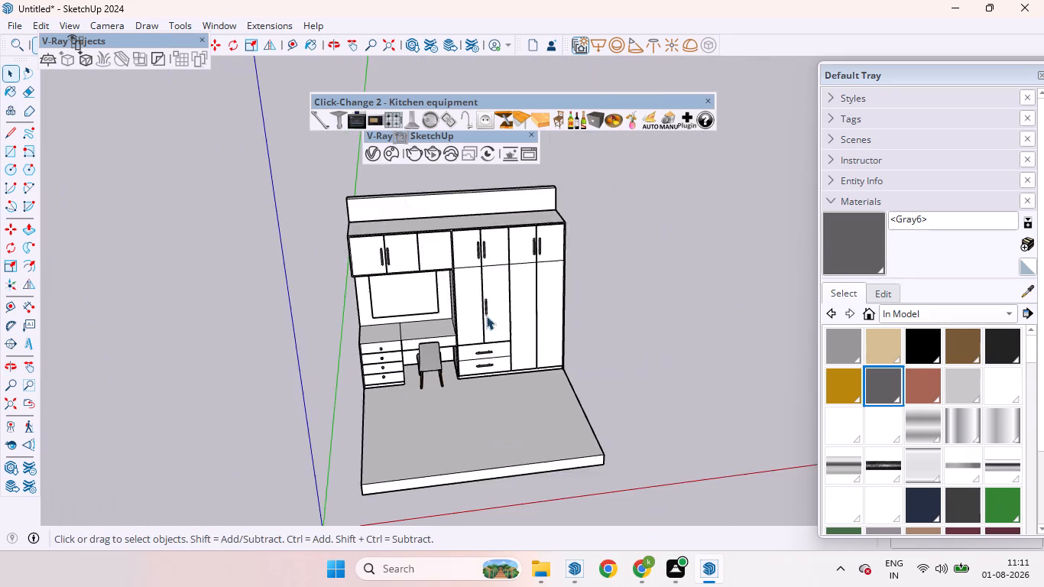
Scale the bar handle on the tall wardrobe door to about 1.18 along the green axis.
scroll(469, 312, "up", 11)
scroll(502, 338, "down", 6)
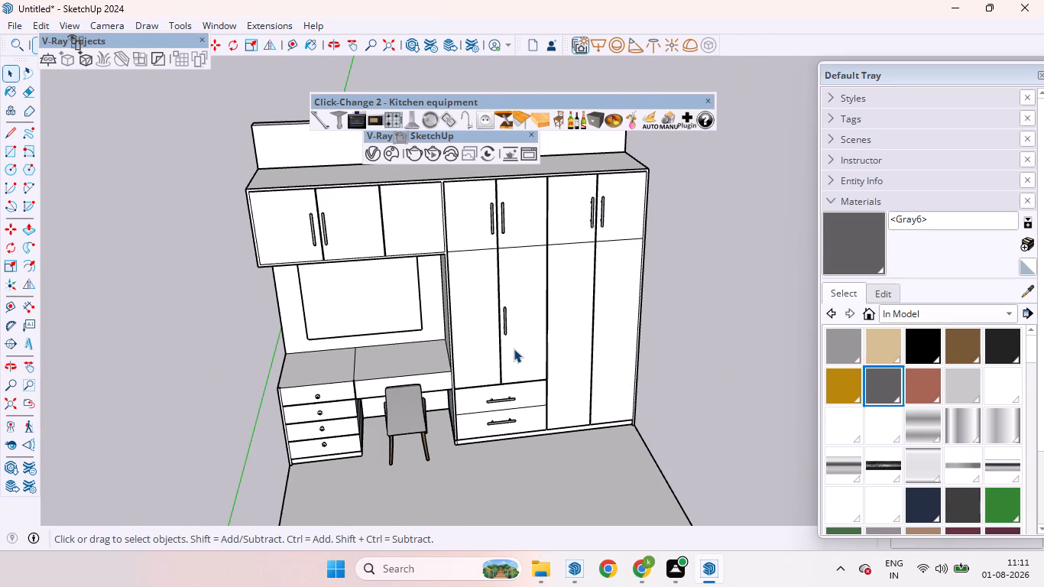
middle_click_drag(514, 345, 501, 209)
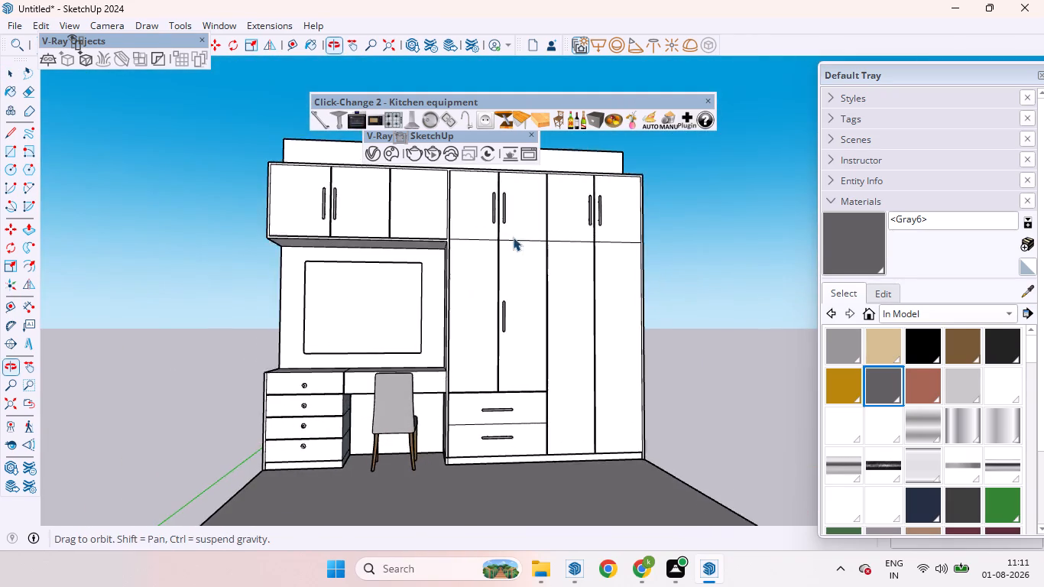
scroll(507, 326, "up", 5)
left_click(503, 322)
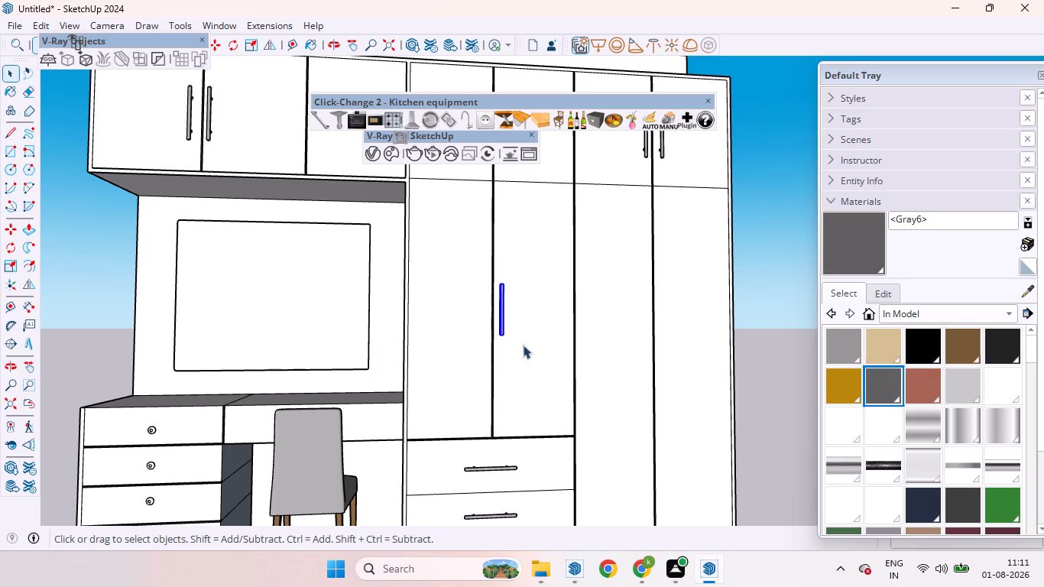
scroll(507, 371, "up", 4)
middle_click_drag(507, 368, 507, 213)
scroll(504, 222, "up", 1)
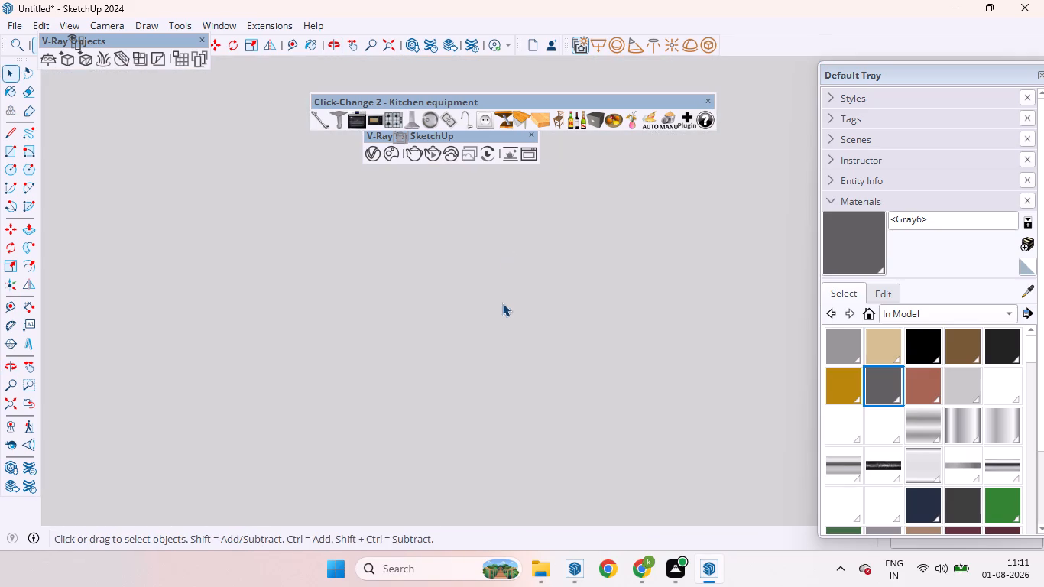
left_click(11, 404)
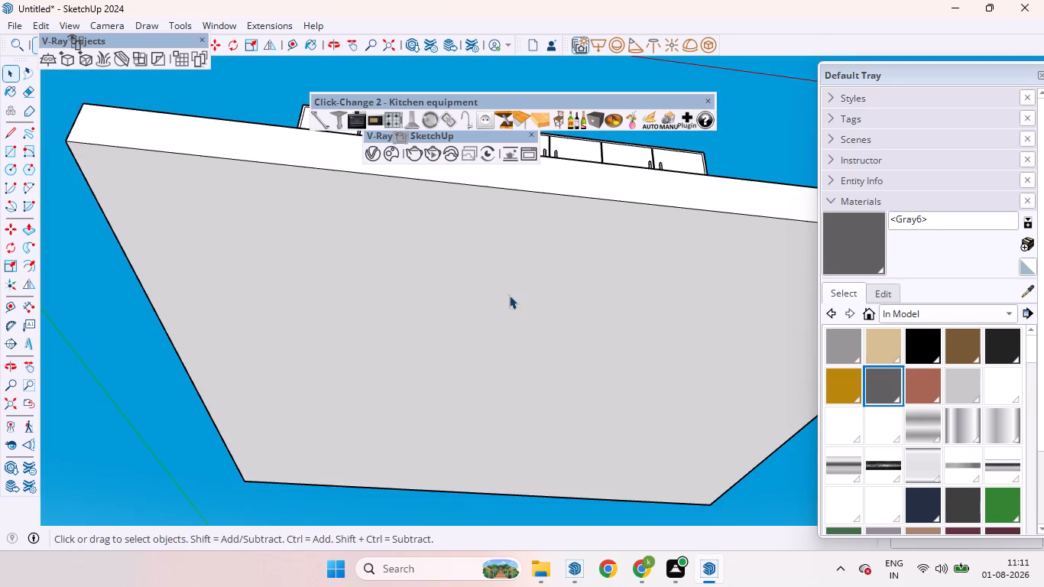
middle_click_drag(510, 298, 485, 568)
scroll(556, 235, "up", 5)
key("s")
scroll(549, 313, "up", 1)
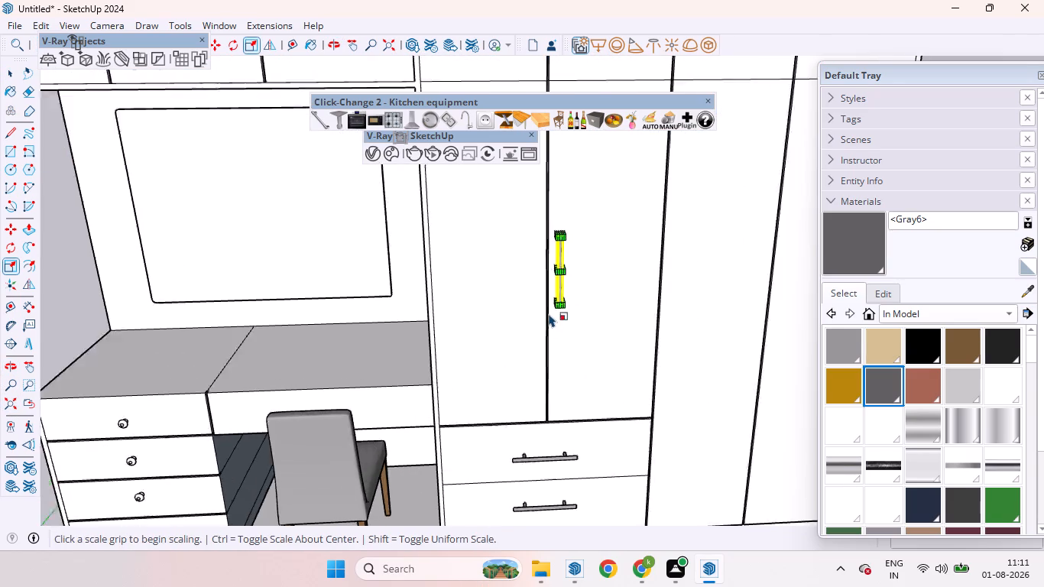
scroll(549, 313, "up", 16)
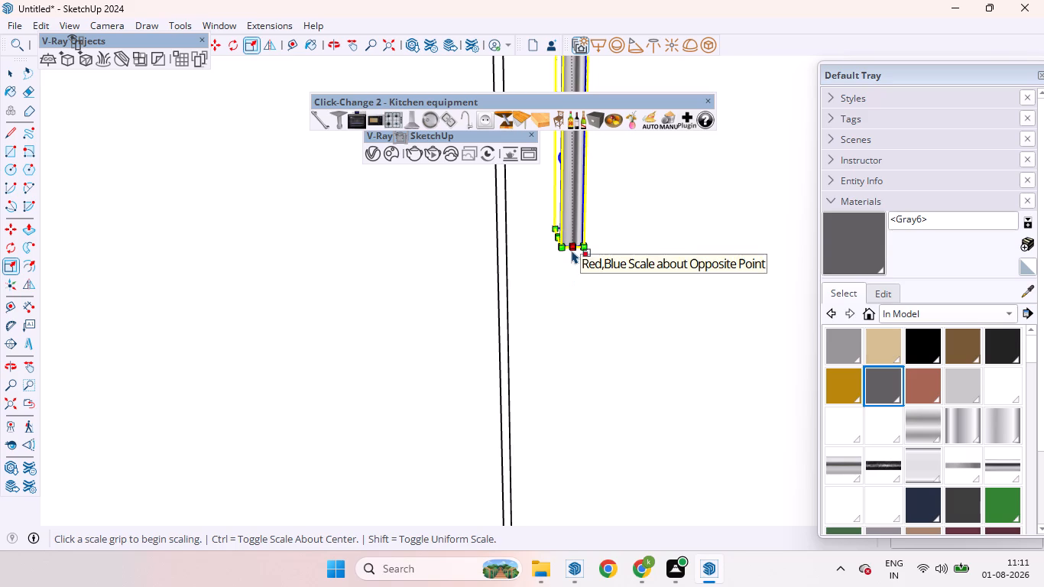
middle_click_drag(567, 268, 564, 99)
scroll(519, 302, "up", 2)
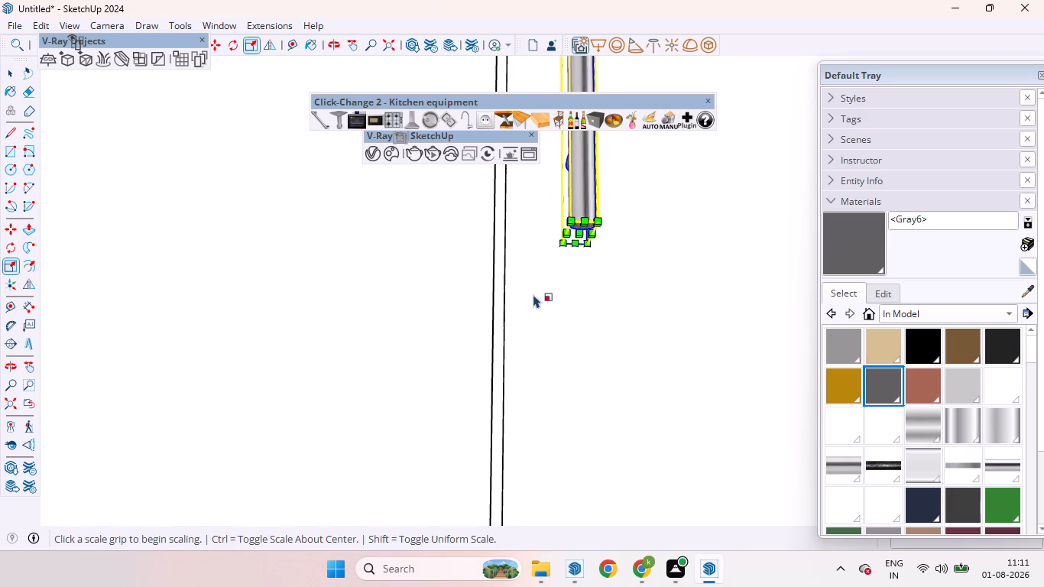
scroll(533, 294, "up", 2)
left_click_drag(594, 222, 589, 255)
scroll(543, 350, "down", 12)
scroll(579, 250, "up", 5)
scroll(521, 271, "up", 9)
left_click_drag(533, 268, 521, 269)
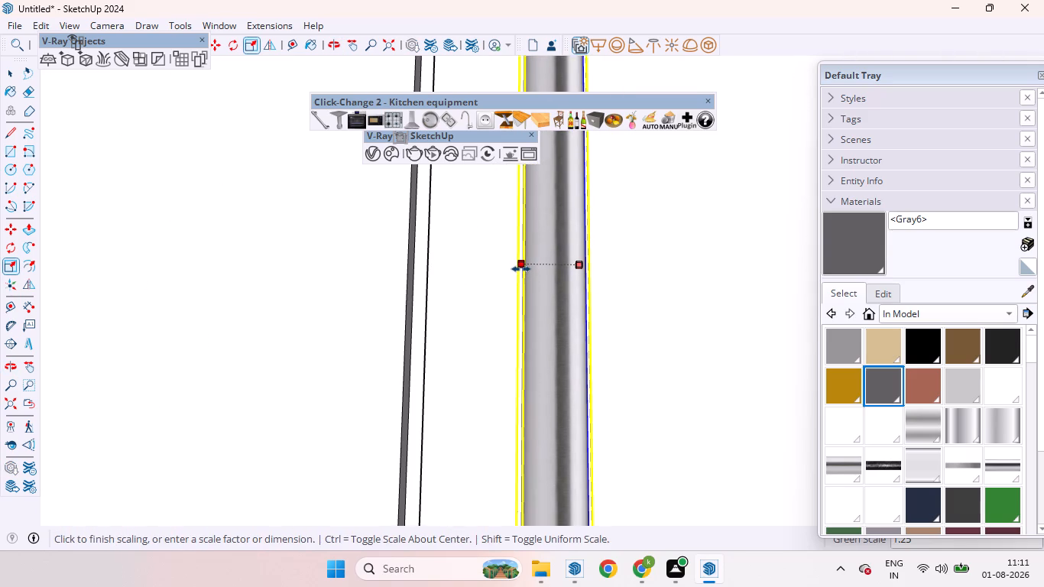
left_click_drag(521, 269, 524, 269)
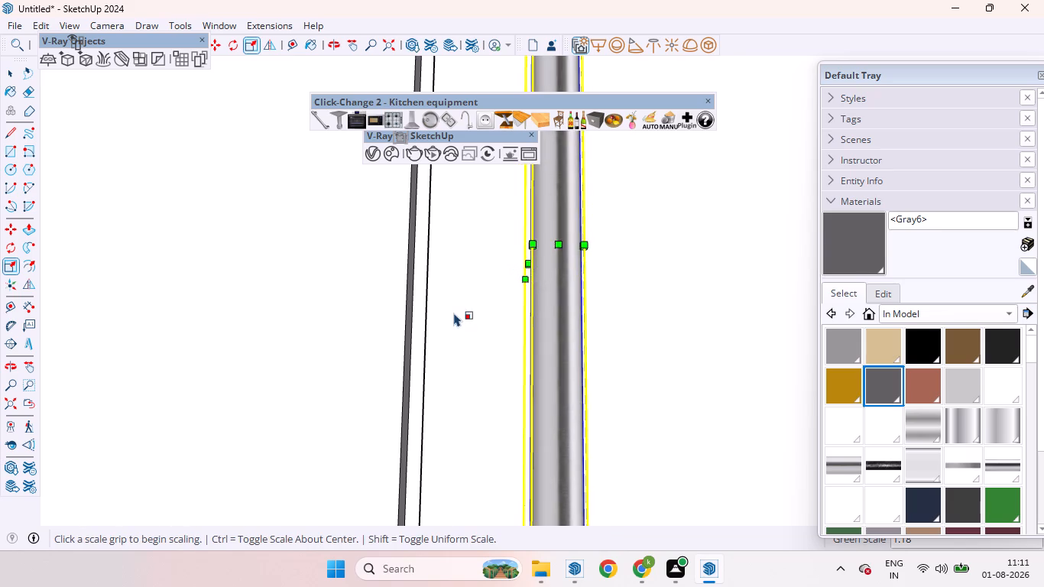
scroll(454, 313, "down", 20)
scroll(454, 313, "down", 17)
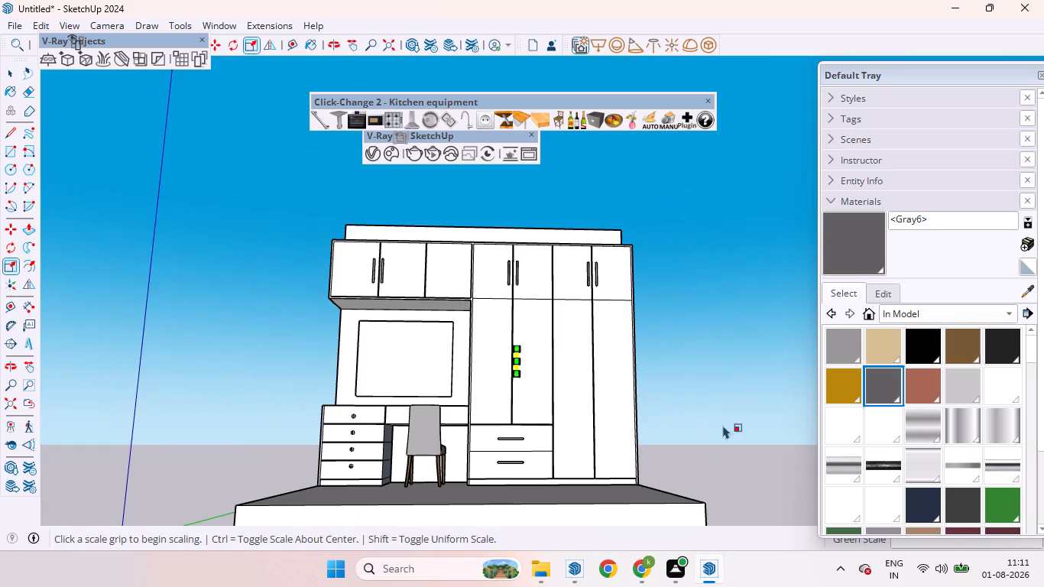
key("space")
left_click(730, 417)
Copy the tall door's bar handle about 3 3/16" along the red axis onto the adjacent tall door nearer the desk.
scroll(540, 325, "down", 6)
middle_click_drag(527, 358, 533, 450)
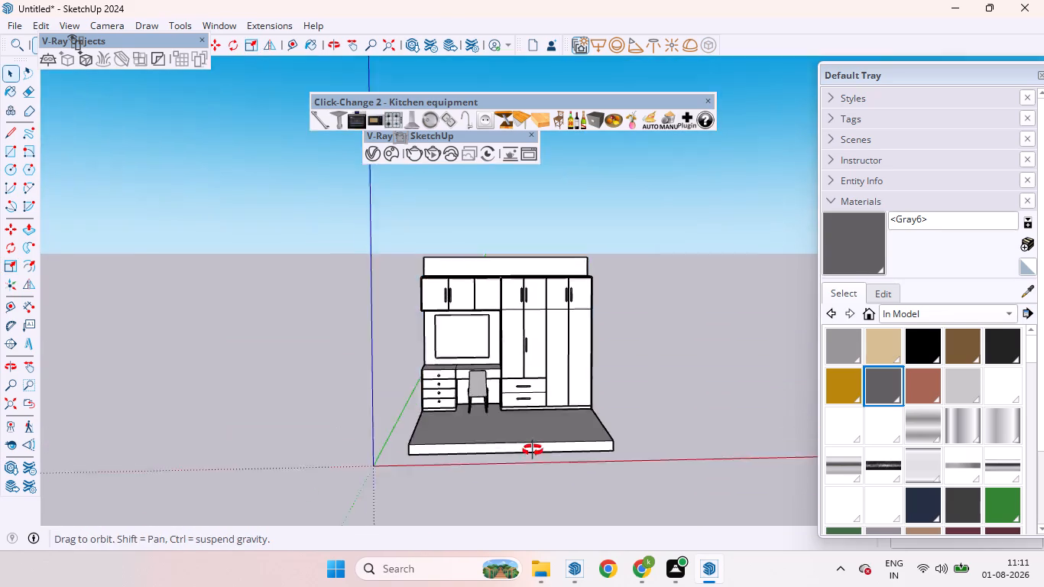
middle_click_drag(533, 450, 537, 483)
scroll(542, 281, "up", 10)
scroll(534, 440, "up", 6)
scroll(517, 402, "down", 4)
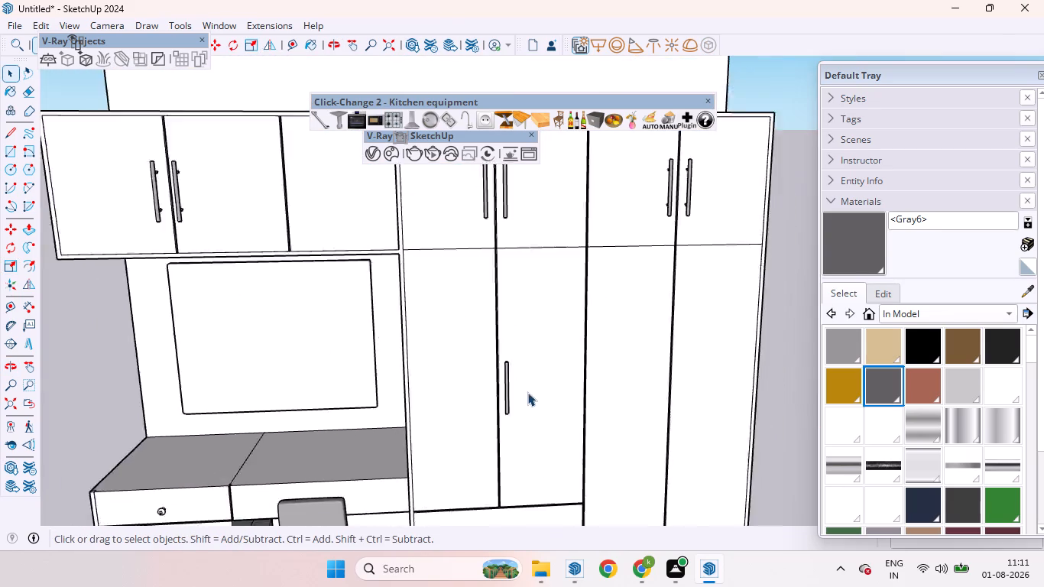
scroll(527, 392, "down", 3)
scroll(491, 398, "up", 1)
middle_click_drag(491, 398, 728, 381)
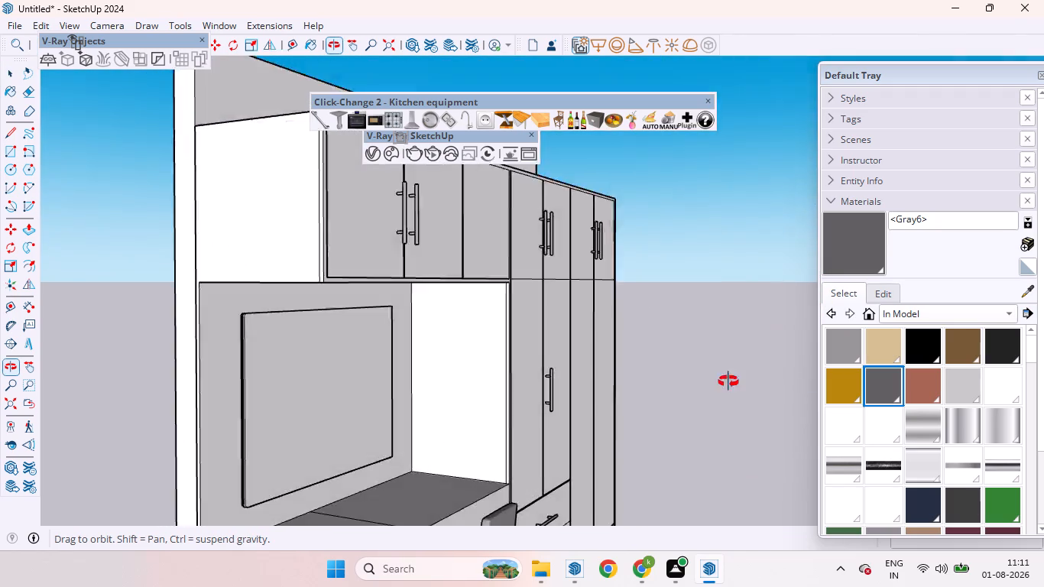
middle_click_drag(728, 381, 659, 381)
scroll(507, 364, "down", 5)
middle_click_drag(547, 379, 376, 347)
scroll(538, 376, "up", 10)
left_click(511, 408)
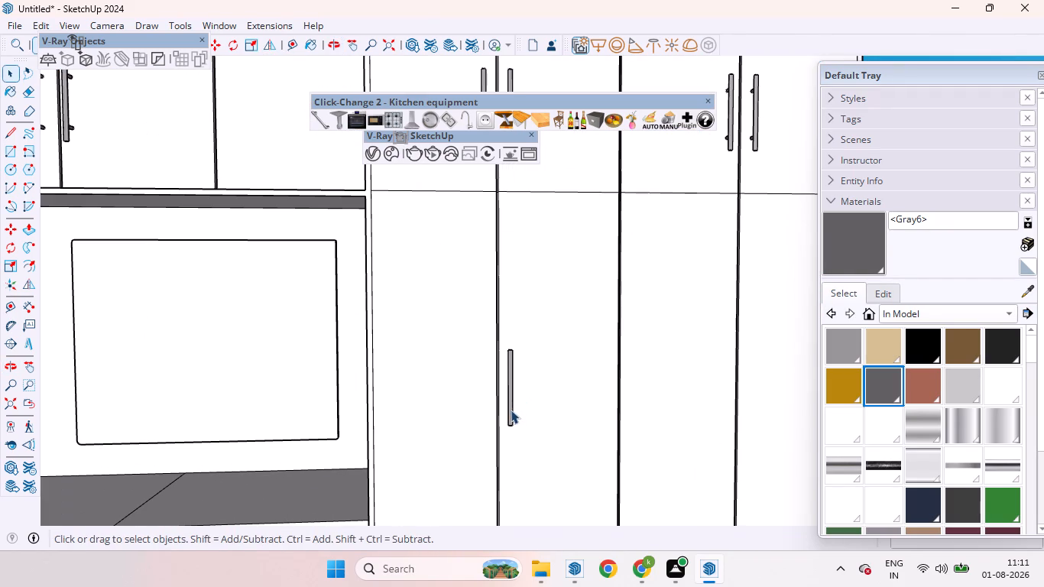
key("m")
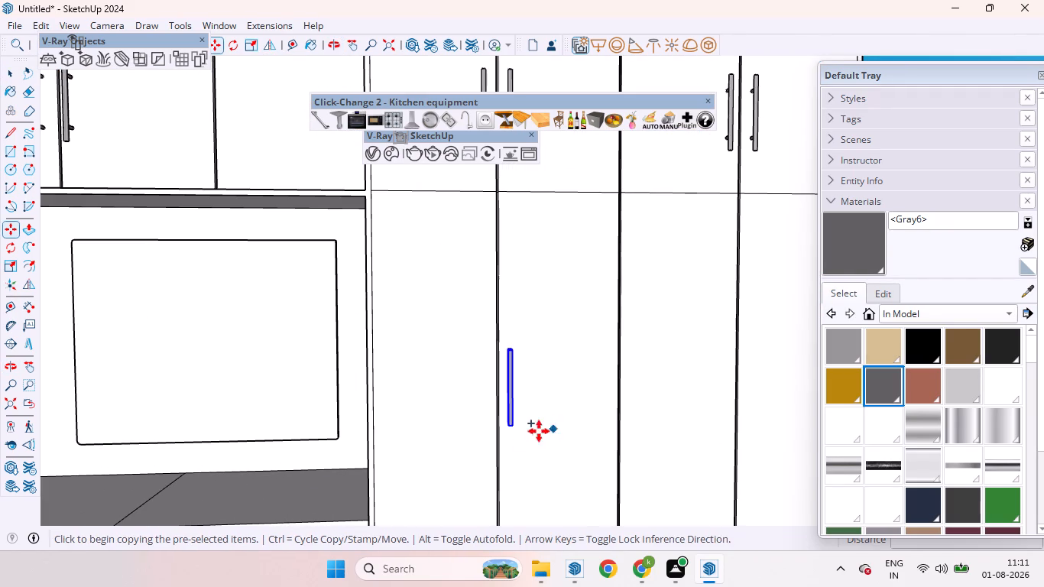
left_click(514, 432)
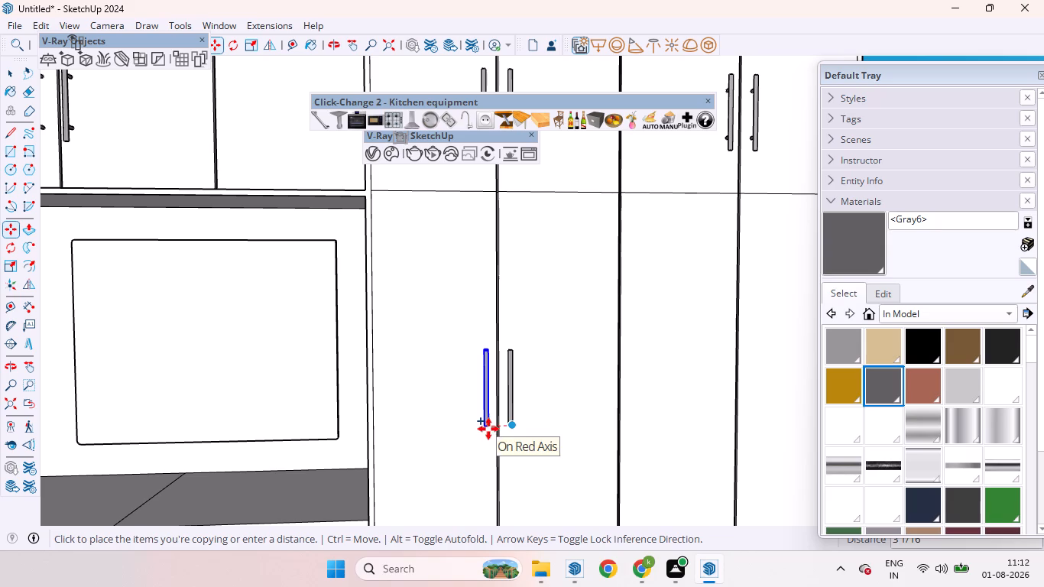
left_click(488, 430)
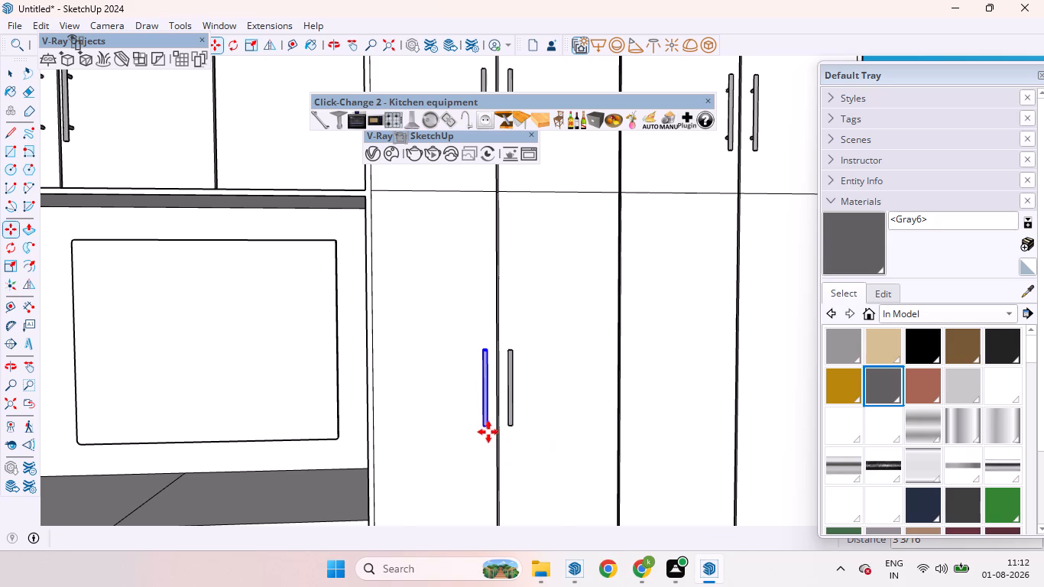
key("space")
Copy both tall-door handles across to the second pair of tall wardrobe doors, aligned on the gap between those doors.
scroll(525, 418, "down", 4)
scroll(511, 407, "up", 4)
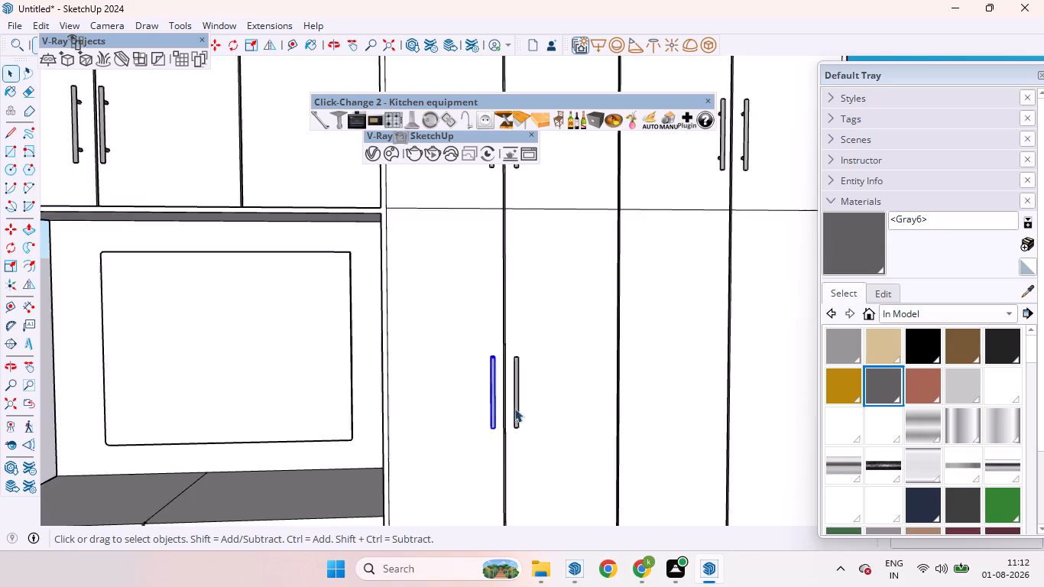
left_click(516, 412, "ctrl")
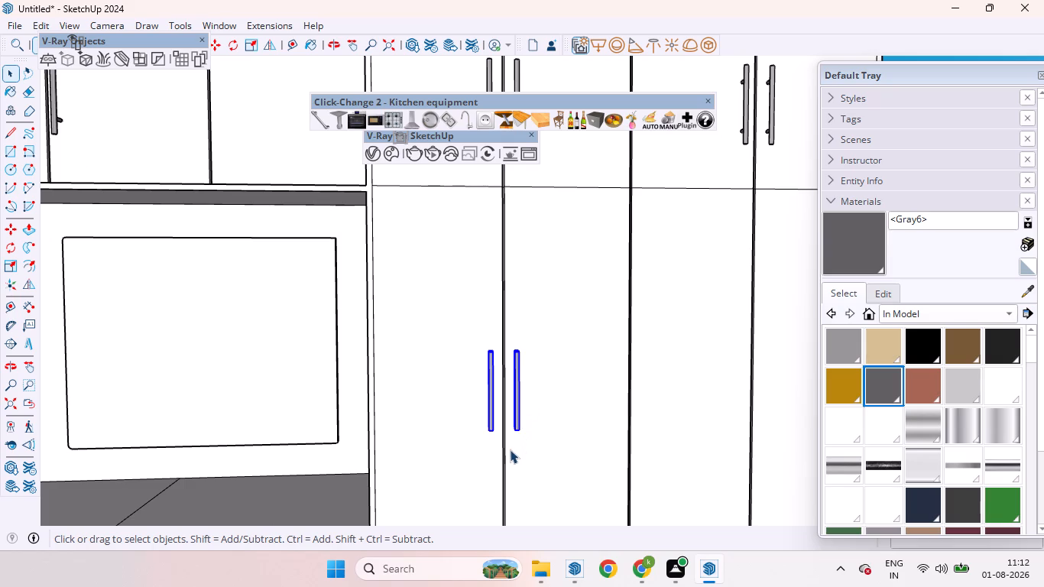
key("m")
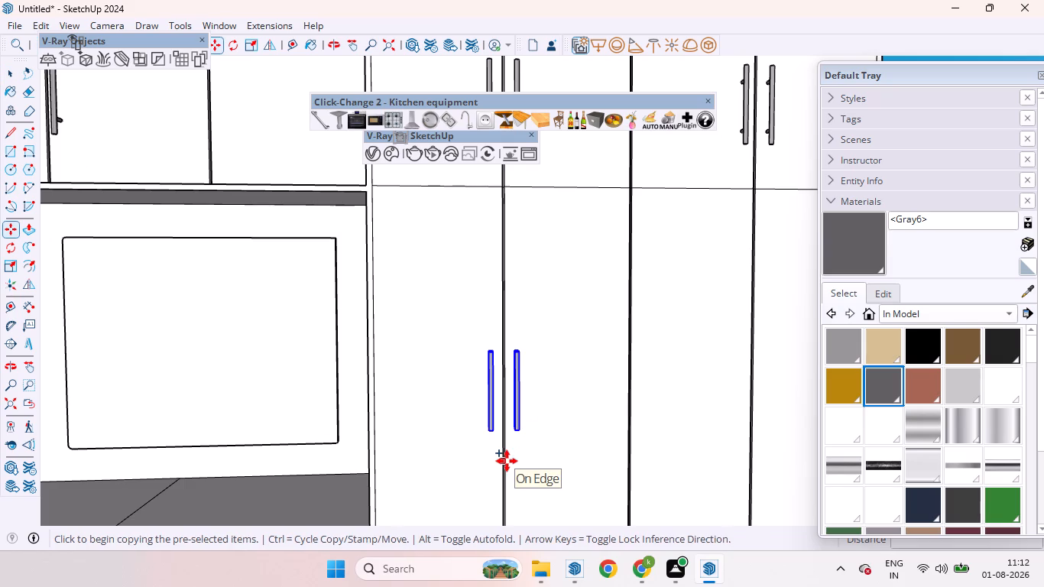
left_click(507, 461)
scroll(559, 456, "down", 4)
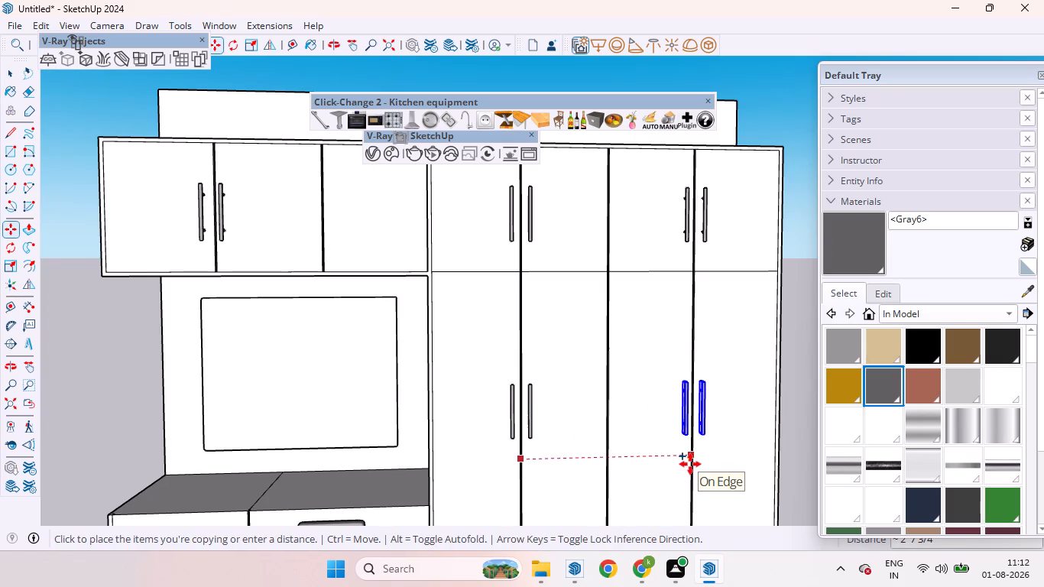
left_click(690, 464)
key("space")
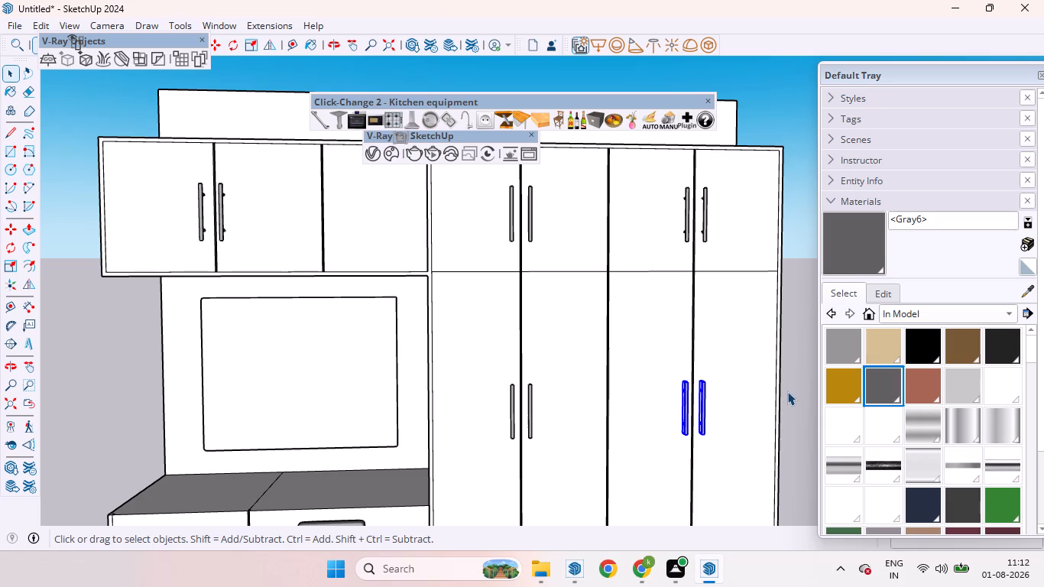
left_click(787, 391)
Inspect the bar handles on the tall wardrobe doors from the front and the side.
scroll(695, 361, "down", 7)
middle_click_drag(701, 398, 598, 360)
scroll(667, 363, "up", 6)
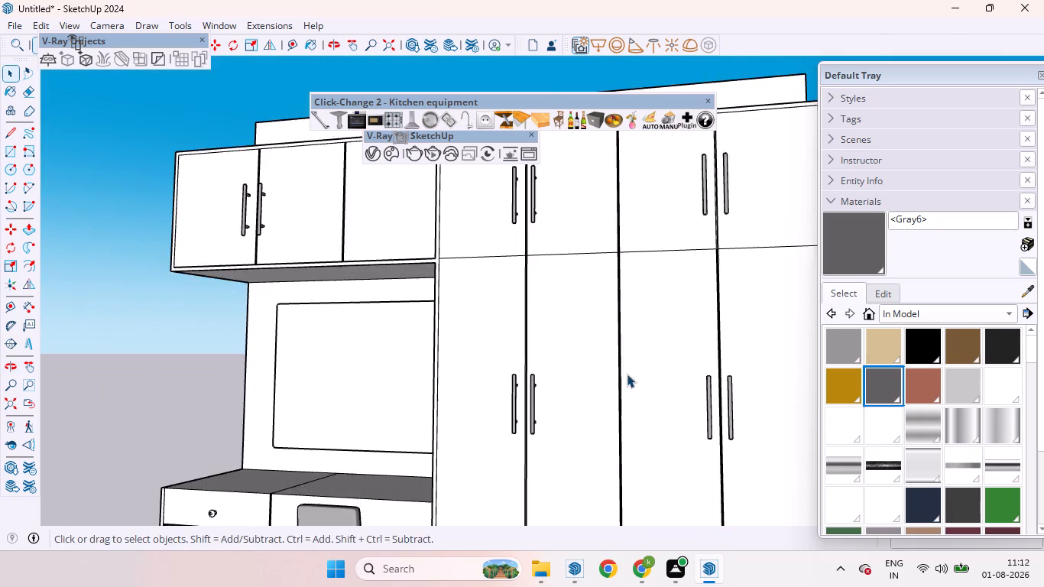
middle_click_drag(627, 374, 1043, 429)
scroll(573, 368, "up", 6)
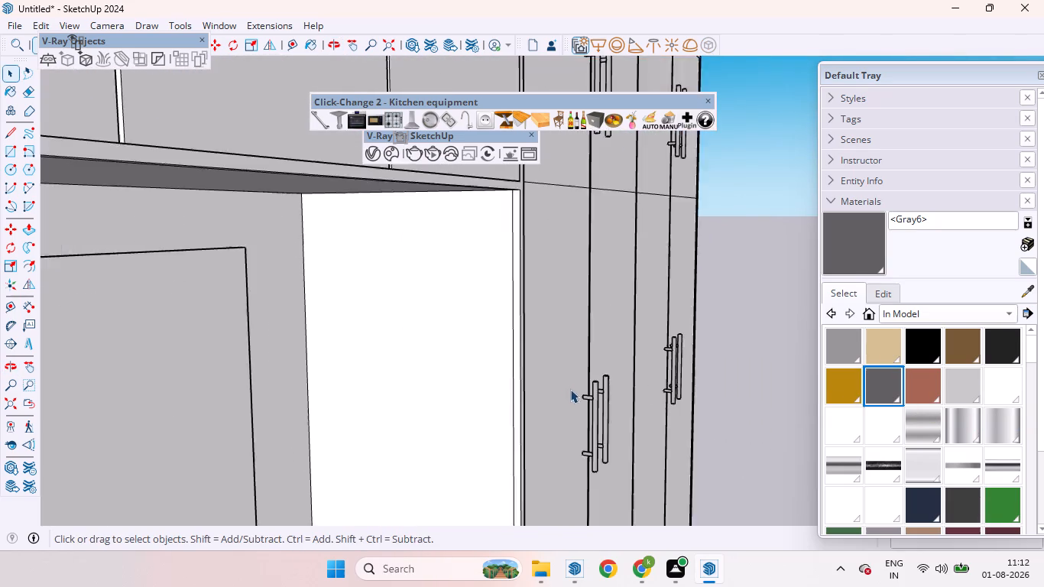
scroll(570, 389, "up", 6)
middle_click_drag(597, 387, 652, 362)
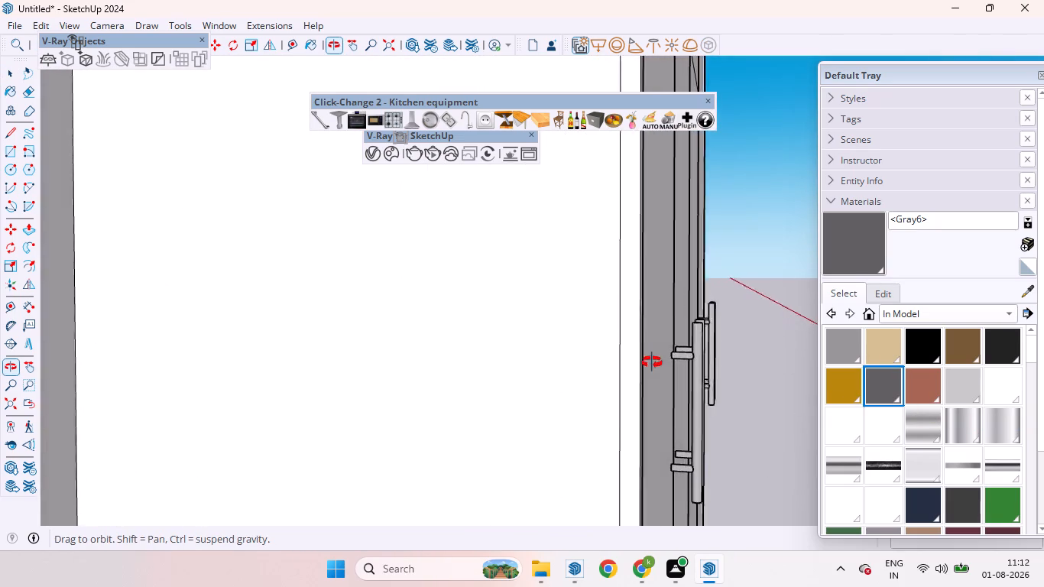
middle_click_drag(652, 362, 502, 368)
scroll(497, 368, "down", 2)
scroll(497, 368, "up", 1)
scroll(497, 368, "down", 13)
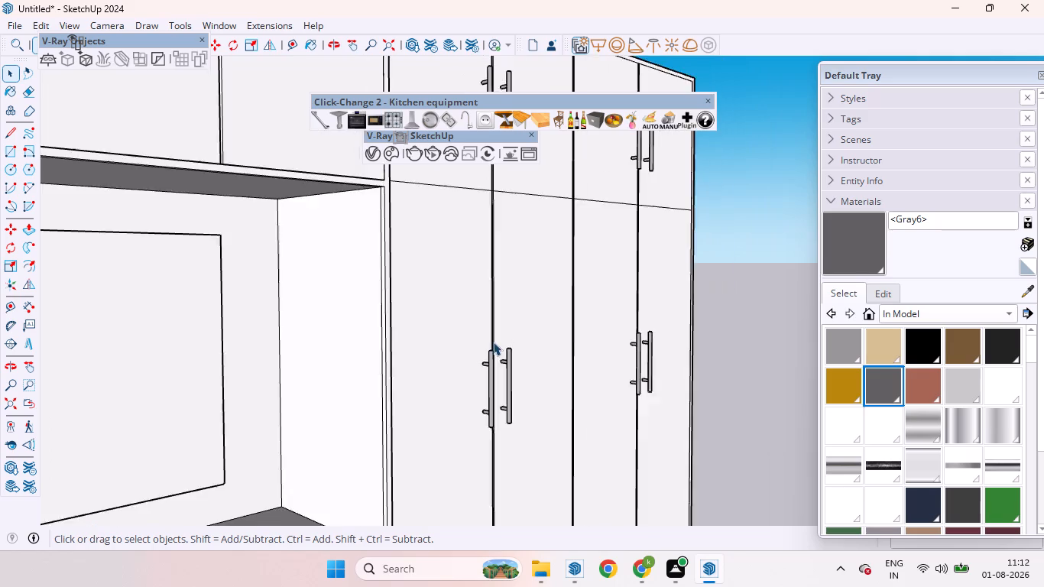
scroll(493, 342, "down", 9)
middle_click_drag(612, 323, 420, 302)
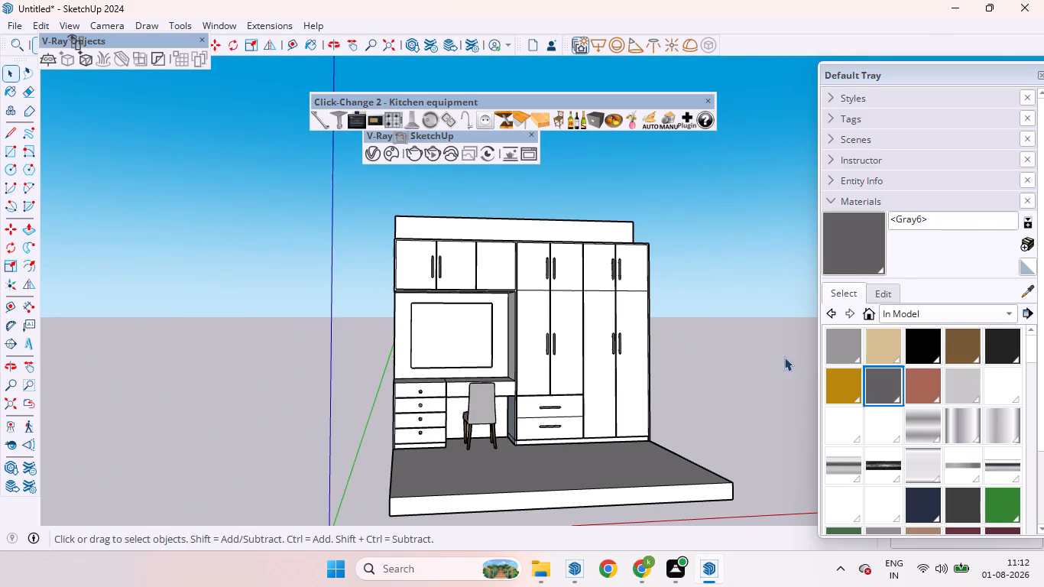
Paint the three overhead cabinet doors above the desk with the <Beige>1 material.
scroll(503, 270, "up", 5)
middle_click_drag(491, 242, 499, 368)
scroll(490, 272, "up", 1)
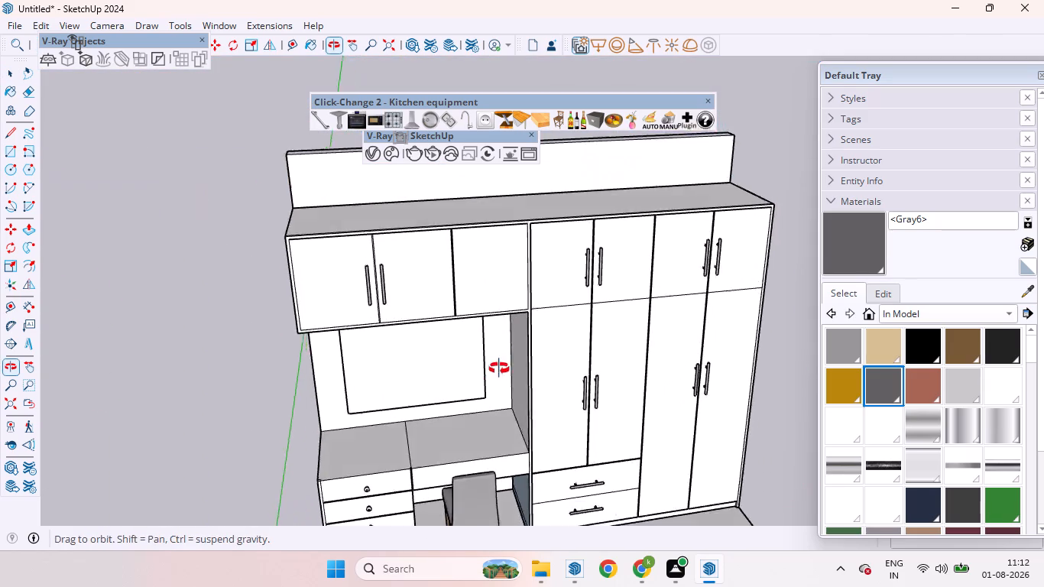
middle_click_drag(499, 368, 462, 354)
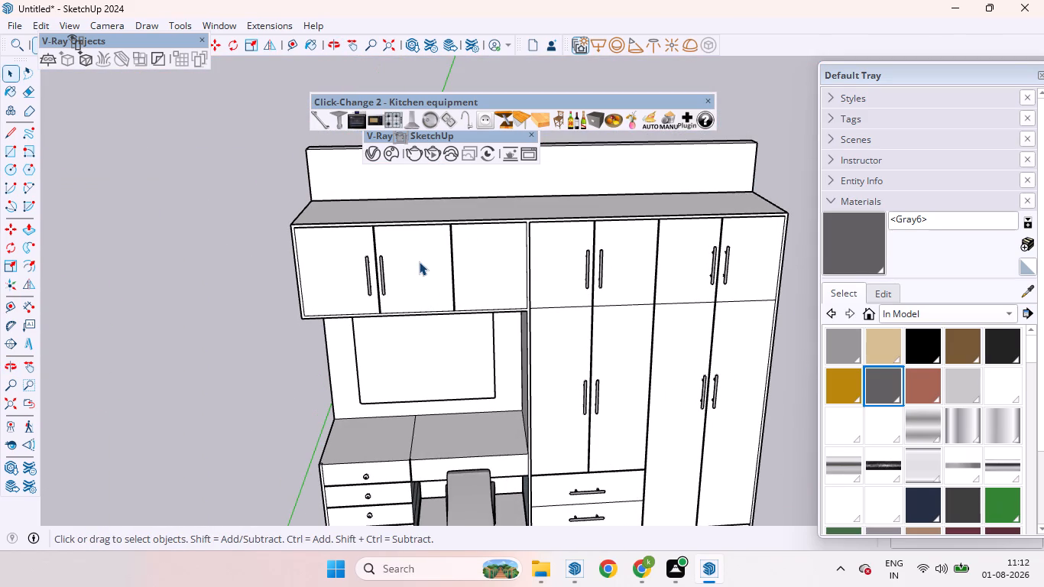
scroll(517, 247, "up", 2)
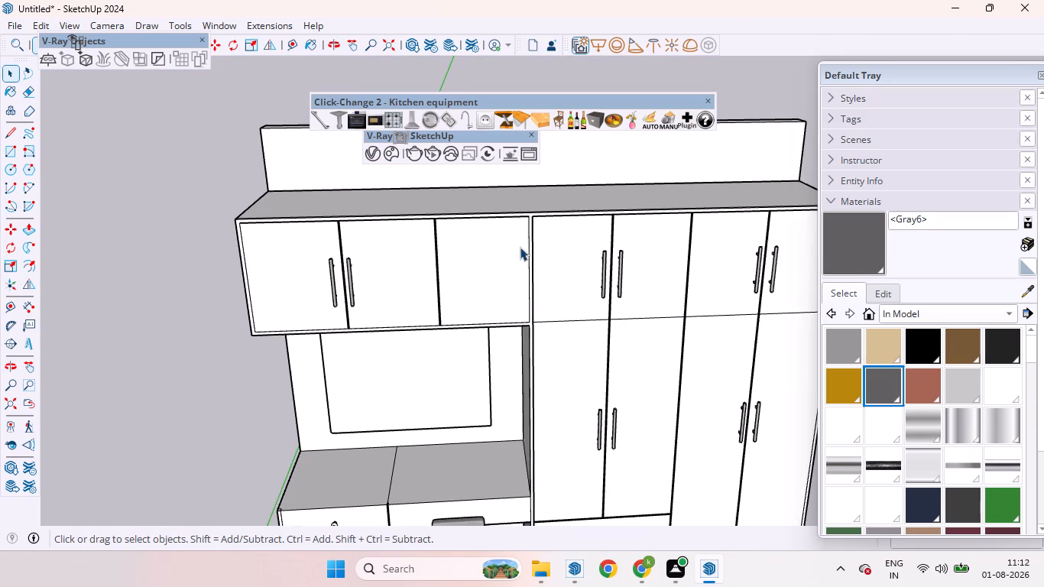
left_click(888, 352)
scroll(464, 267, "up", 7)
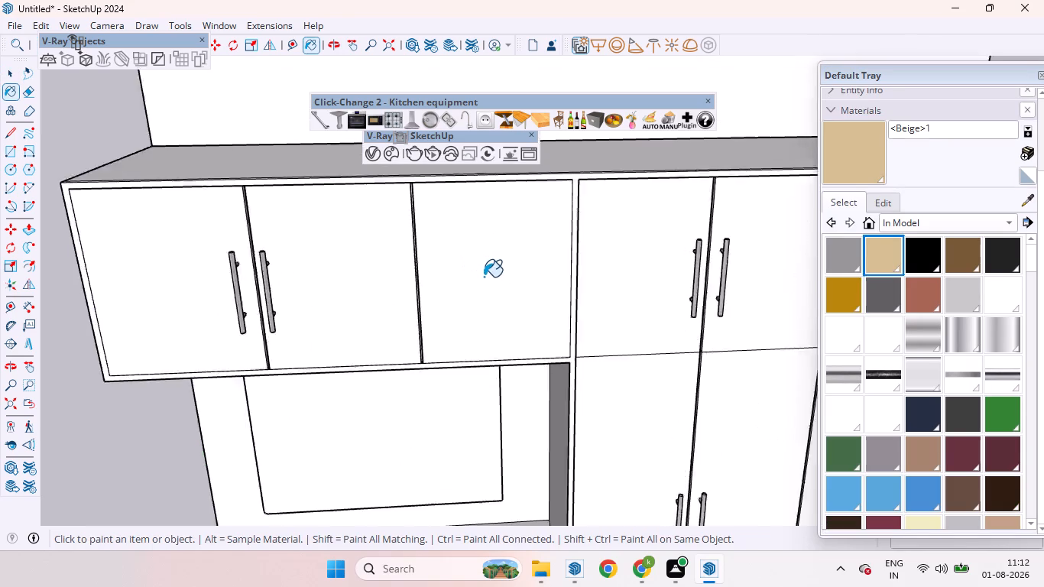
scroll(484, 277, "up", 2)
left_click(498, 255)
left_click(326, 284)
scroll(448, 284, "down", 5)
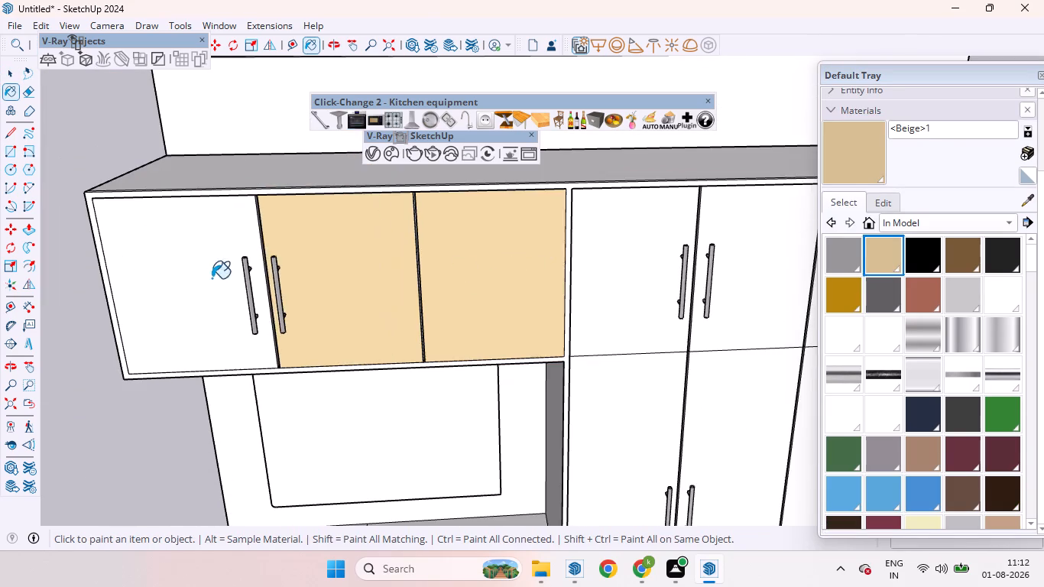
scroll(178, 280, "up", 4)
left_click(189, 277)
scroll(265, 311, "down", 6)
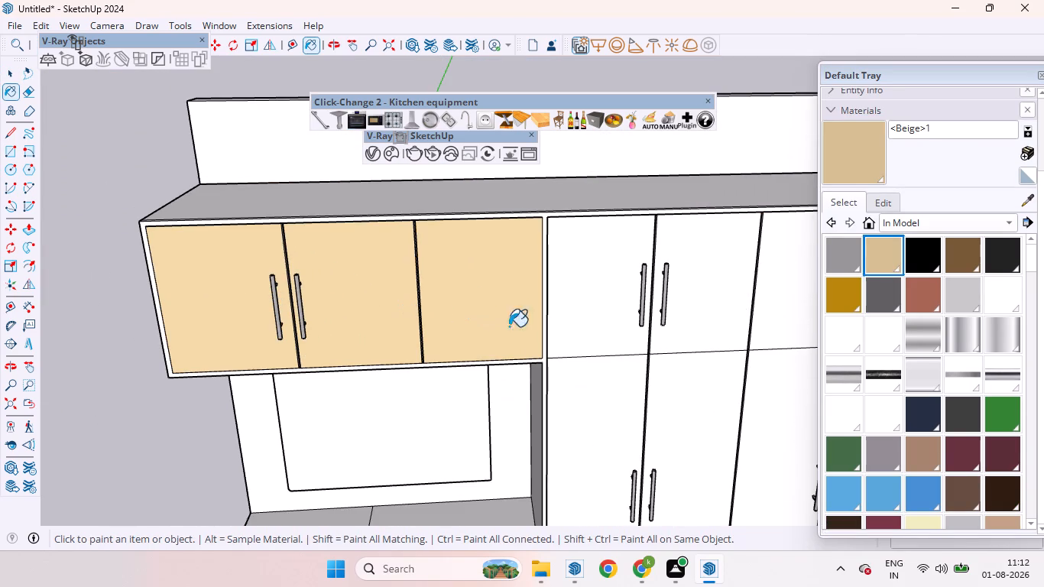
Paint the four upper wardrobe doors with the <Beige>1 material, matching the overhead cabinets.
scroll(544, 326, "up", 4)
left_click(596, 295)
scroll(521, 290, "down", 5)
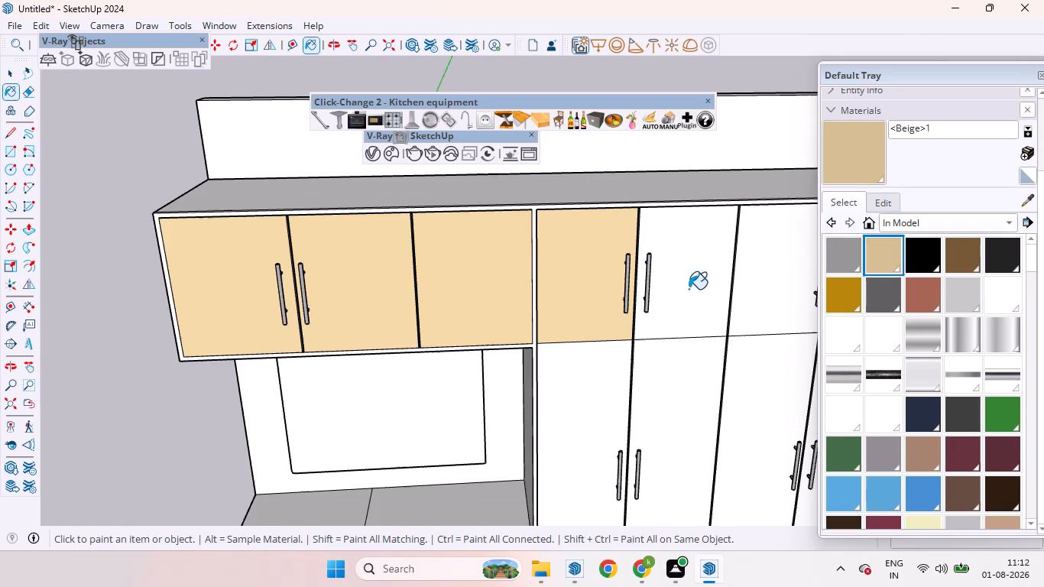
left_click(688, 278)
scroll(465, 266, "down", 4)
scroll(691, 277, "up", 3)
left_click(673, 271)
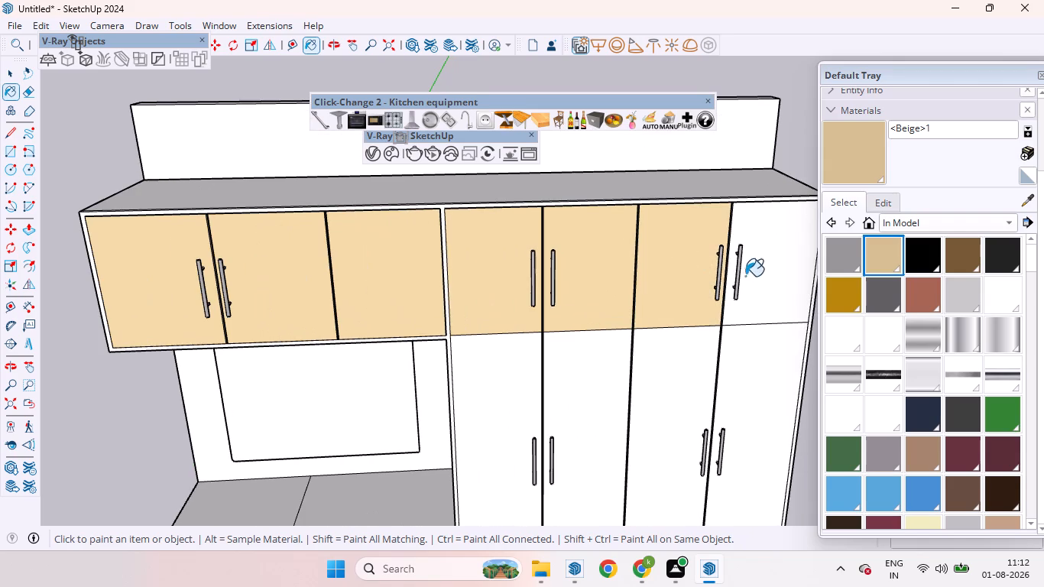
left_click(764, 277)
key("space")
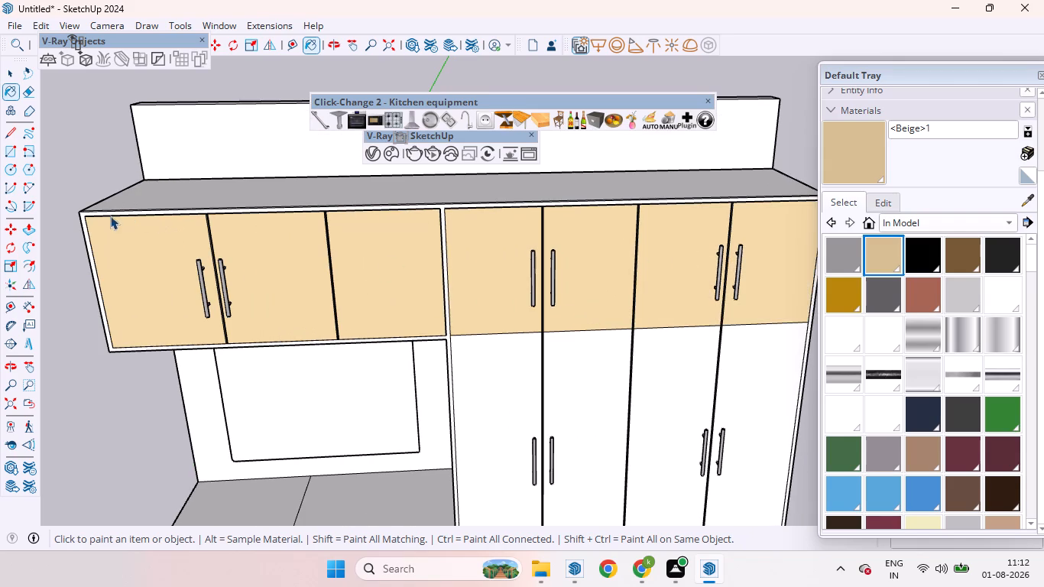
Paint the desk's front panel and the four knobbed desk drawer fronts with the <Beige>1 material.
scroll(84, 204, "down", 9)
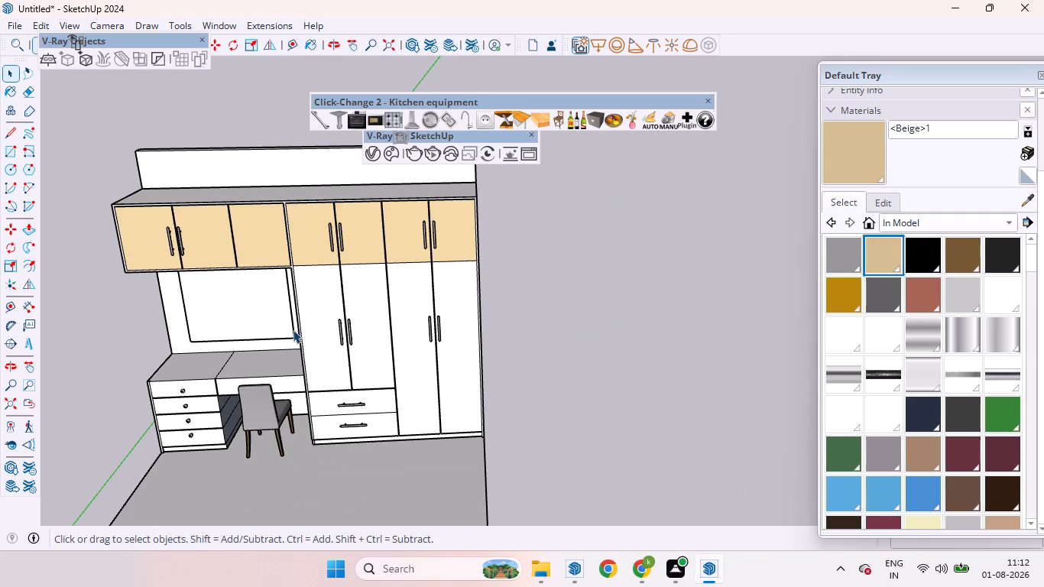
scroll(335, 324, "down", 3)
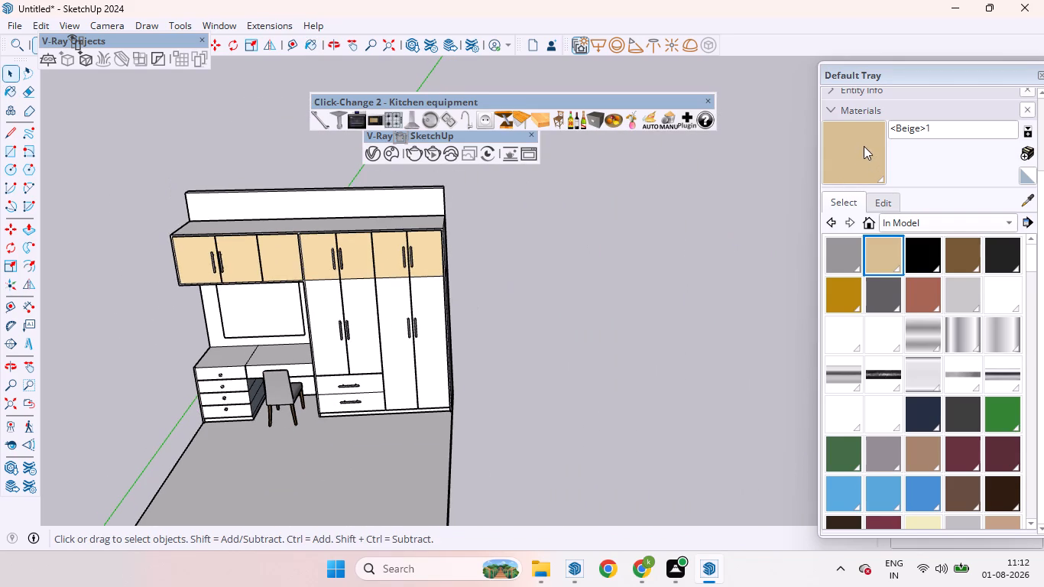
left_click(864, 146)
scroll(158, 431, "up", 17)
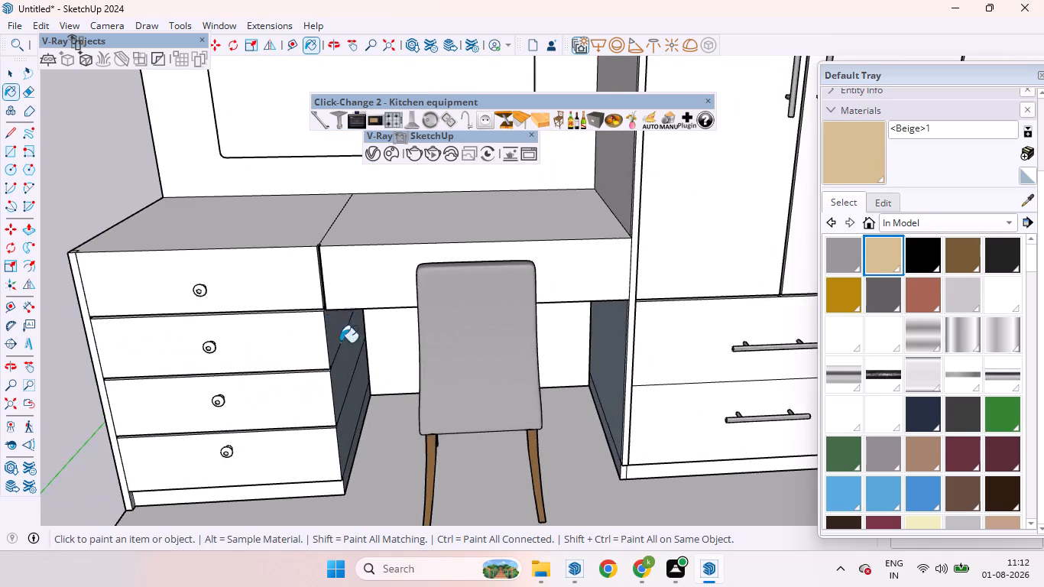
middle_click_drag(342, 345, 465, 354)
left_click(407, 306)
left_click(257, 340)
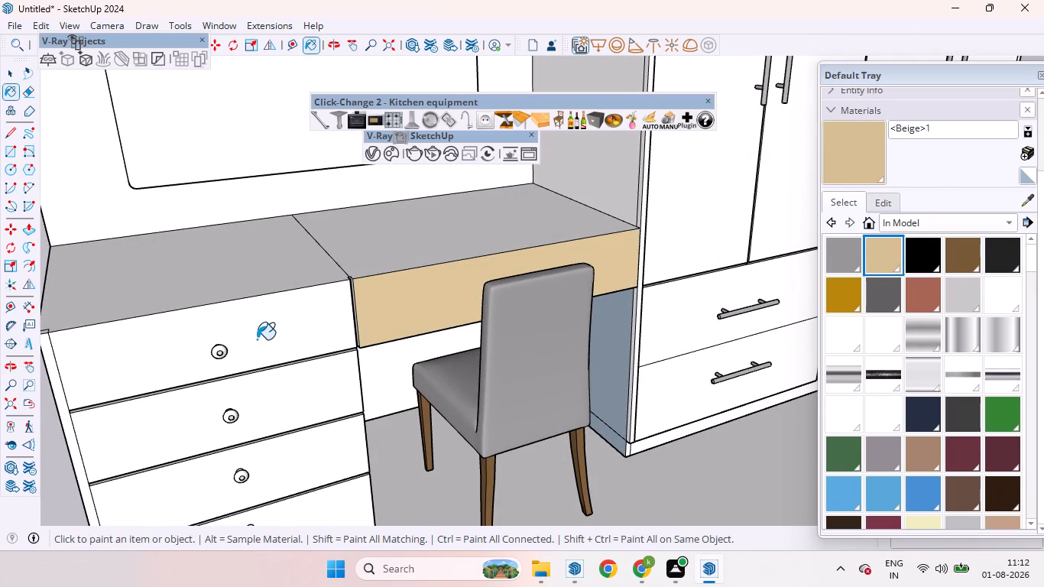
left_click(278, 433)
left_click(278, 397)
scroll(310, 397, "down", 6)
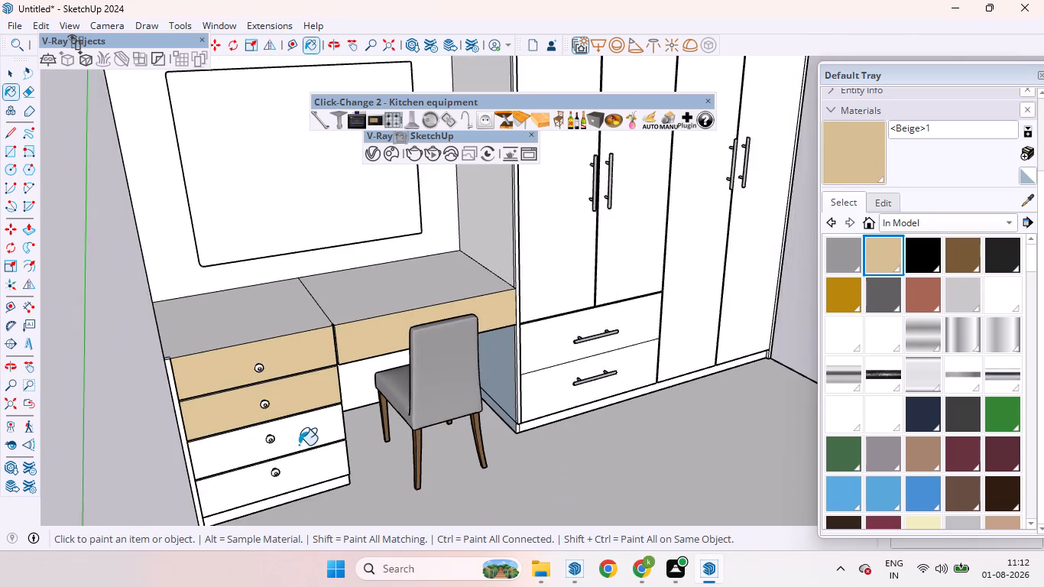
scroll(299, 445, "up", 5)
left_click(296, 435)
scroll(296, 436, "down", 6)
scroll(299, 465, "up", 3)
left_click(314, 470)
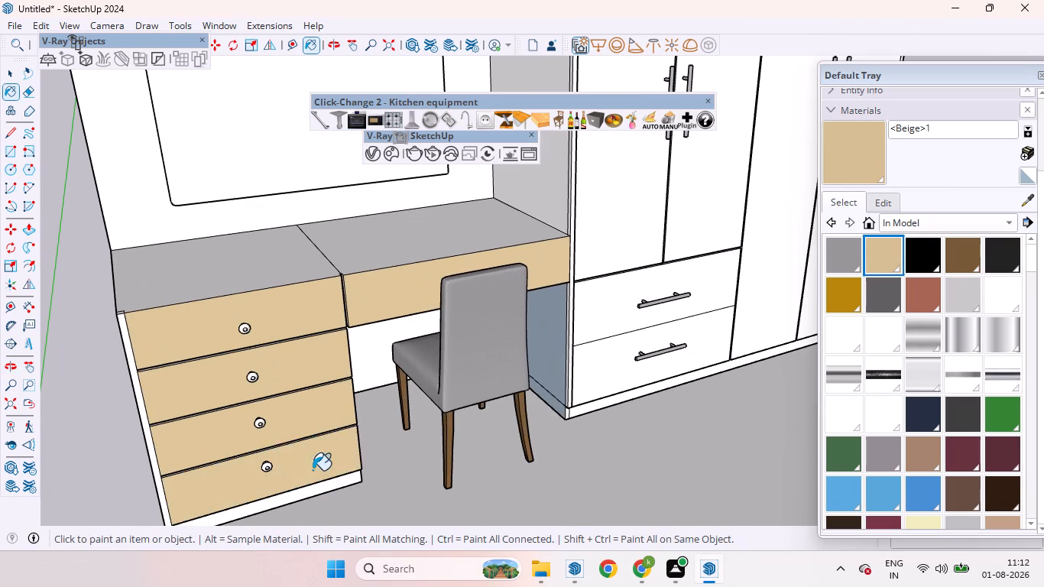
scroll(283, 434, "down", 11)
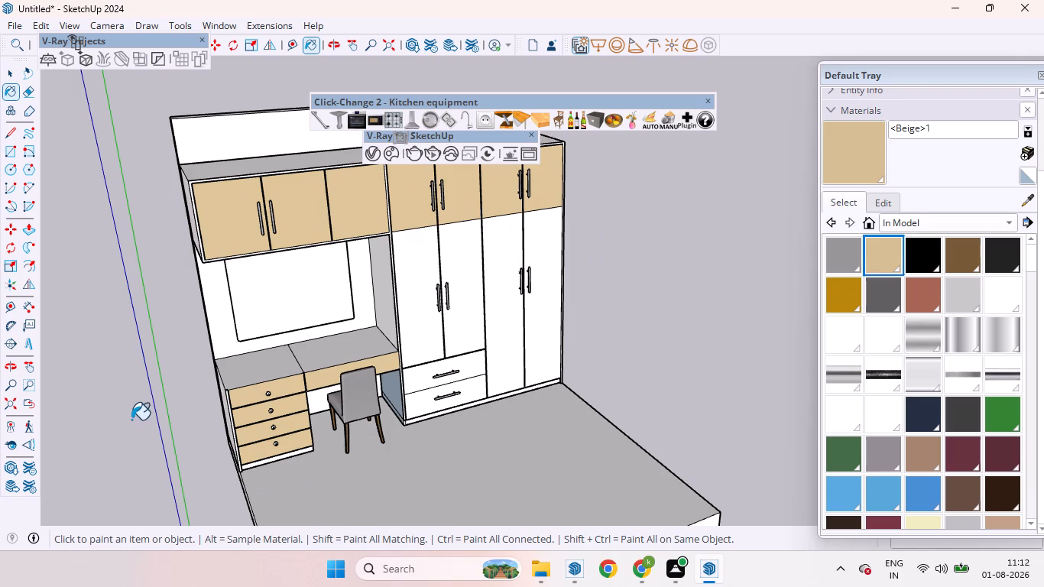
key("space")
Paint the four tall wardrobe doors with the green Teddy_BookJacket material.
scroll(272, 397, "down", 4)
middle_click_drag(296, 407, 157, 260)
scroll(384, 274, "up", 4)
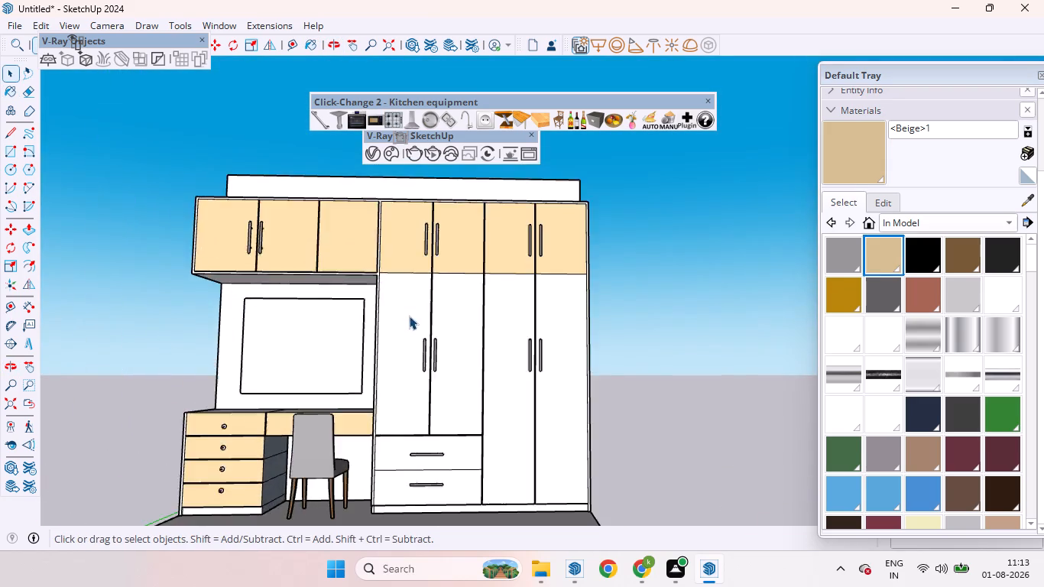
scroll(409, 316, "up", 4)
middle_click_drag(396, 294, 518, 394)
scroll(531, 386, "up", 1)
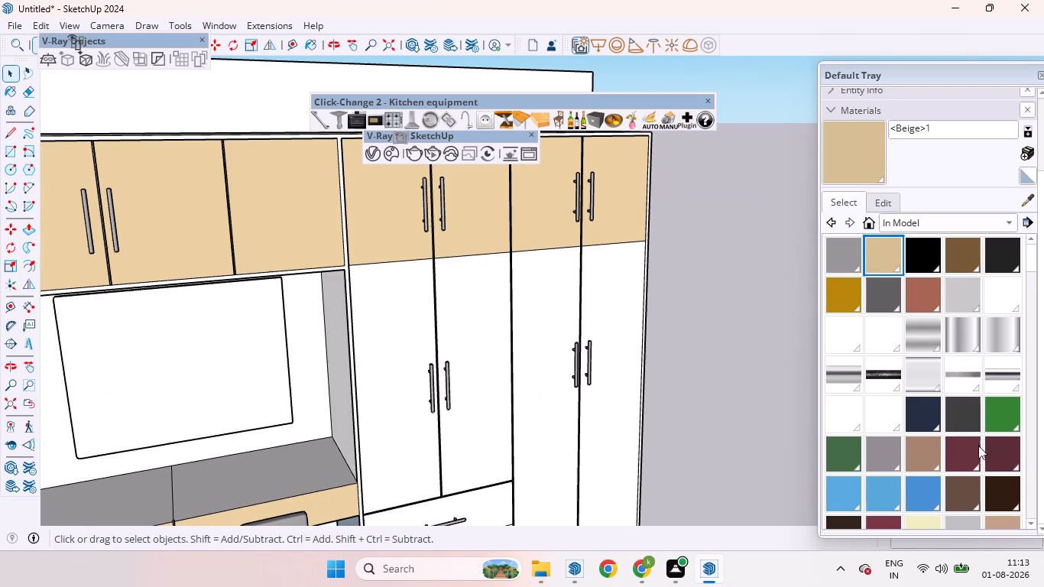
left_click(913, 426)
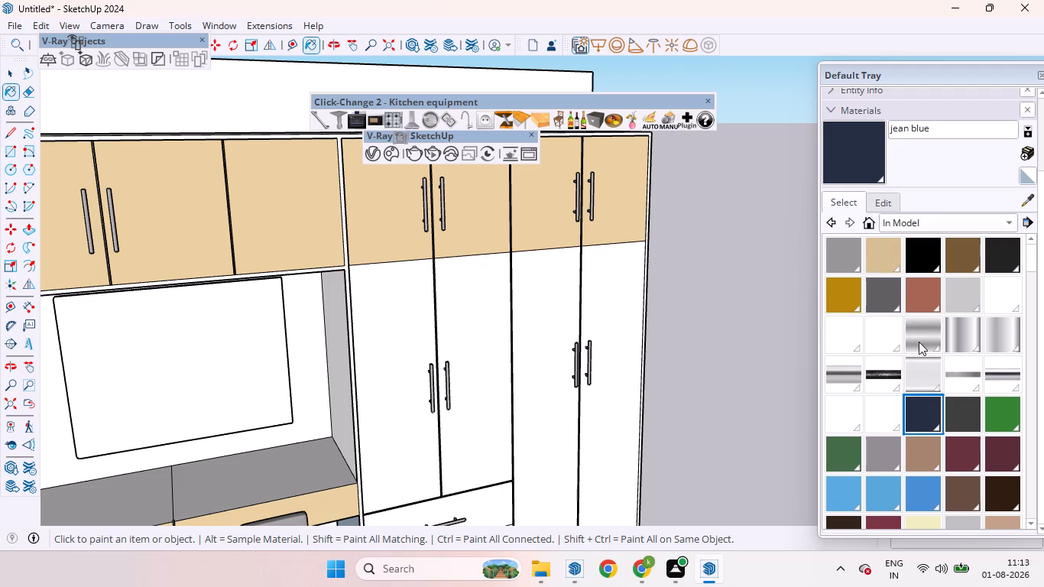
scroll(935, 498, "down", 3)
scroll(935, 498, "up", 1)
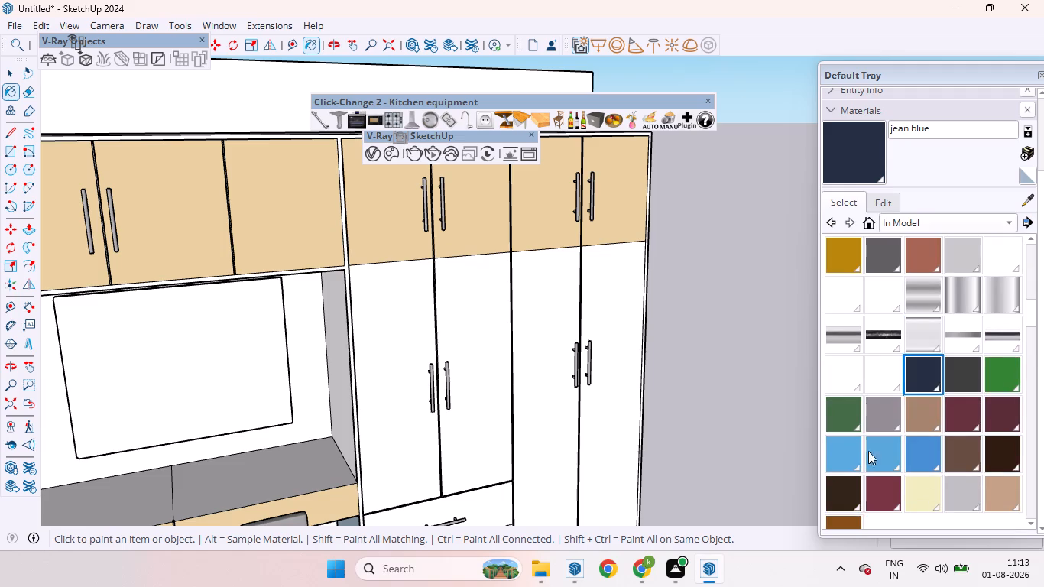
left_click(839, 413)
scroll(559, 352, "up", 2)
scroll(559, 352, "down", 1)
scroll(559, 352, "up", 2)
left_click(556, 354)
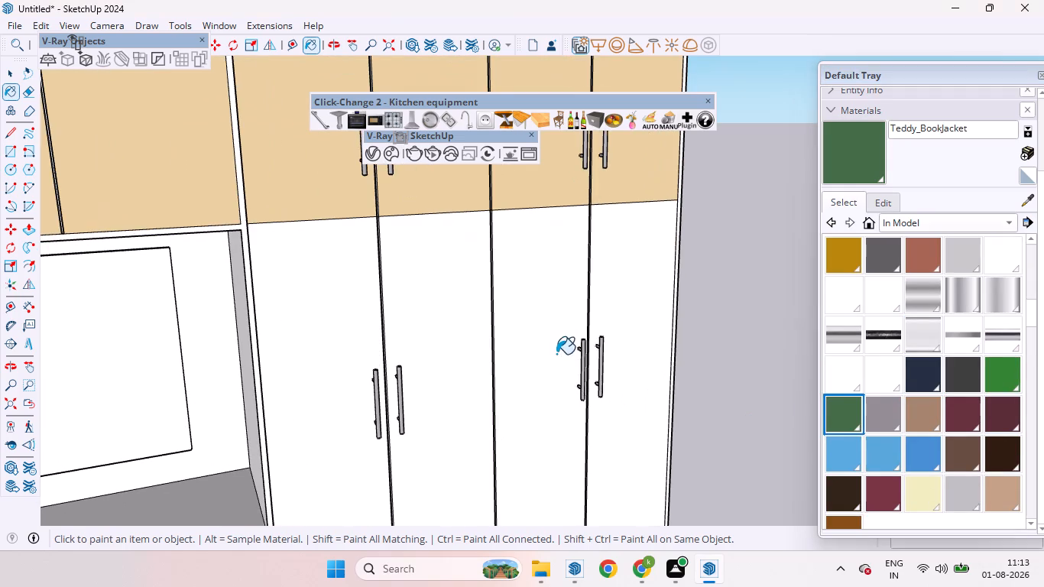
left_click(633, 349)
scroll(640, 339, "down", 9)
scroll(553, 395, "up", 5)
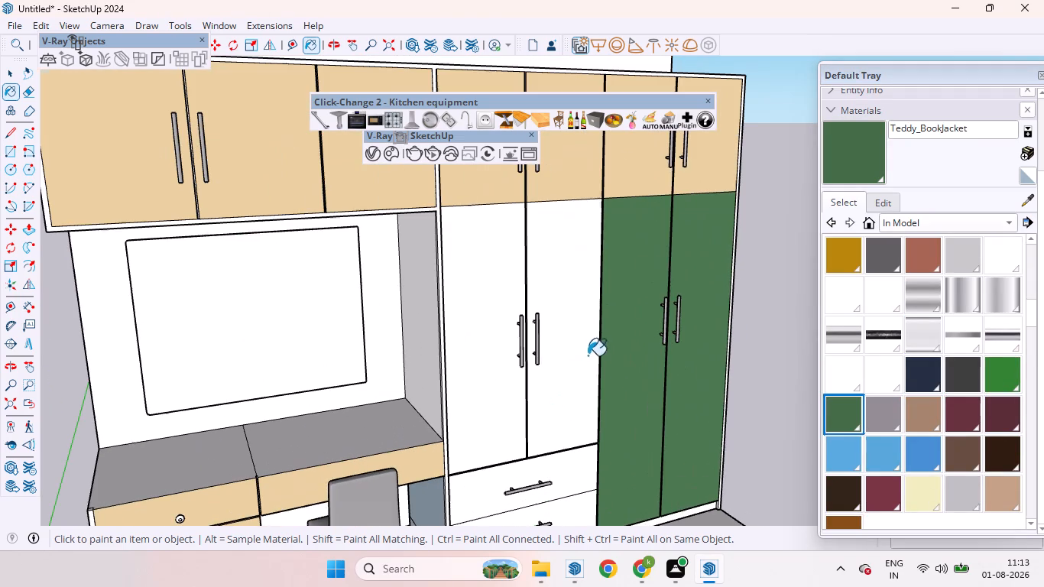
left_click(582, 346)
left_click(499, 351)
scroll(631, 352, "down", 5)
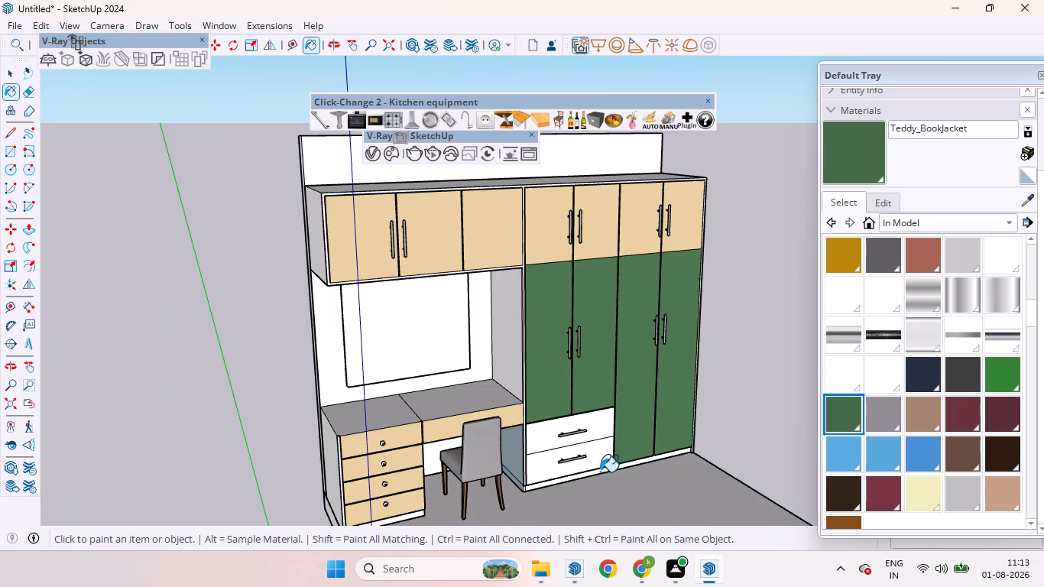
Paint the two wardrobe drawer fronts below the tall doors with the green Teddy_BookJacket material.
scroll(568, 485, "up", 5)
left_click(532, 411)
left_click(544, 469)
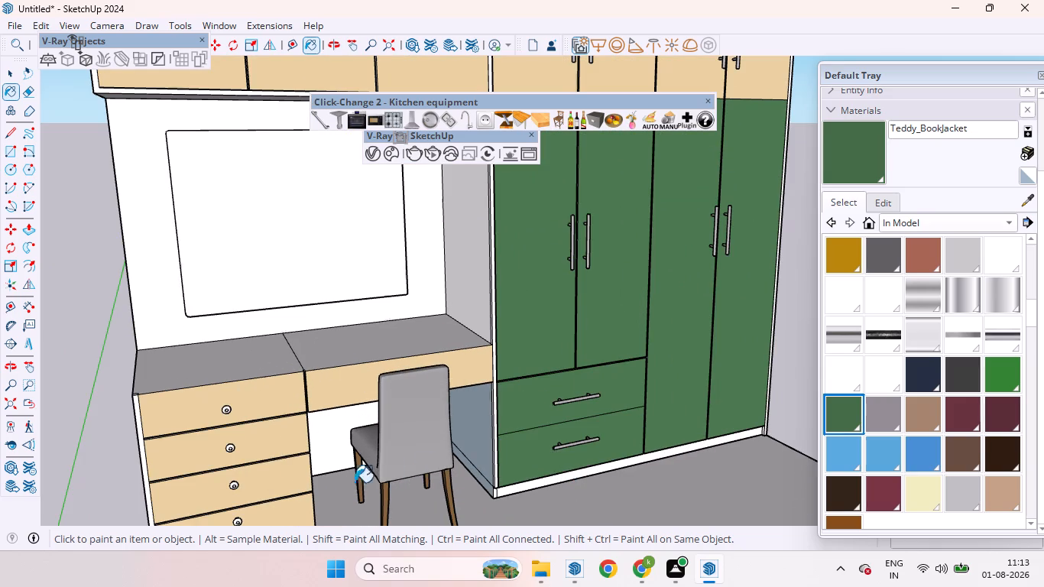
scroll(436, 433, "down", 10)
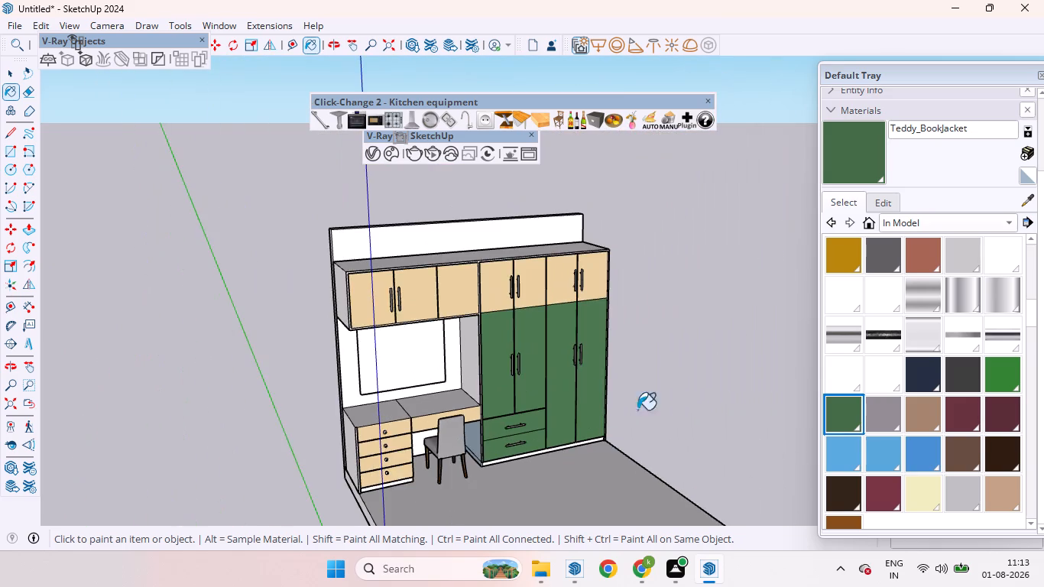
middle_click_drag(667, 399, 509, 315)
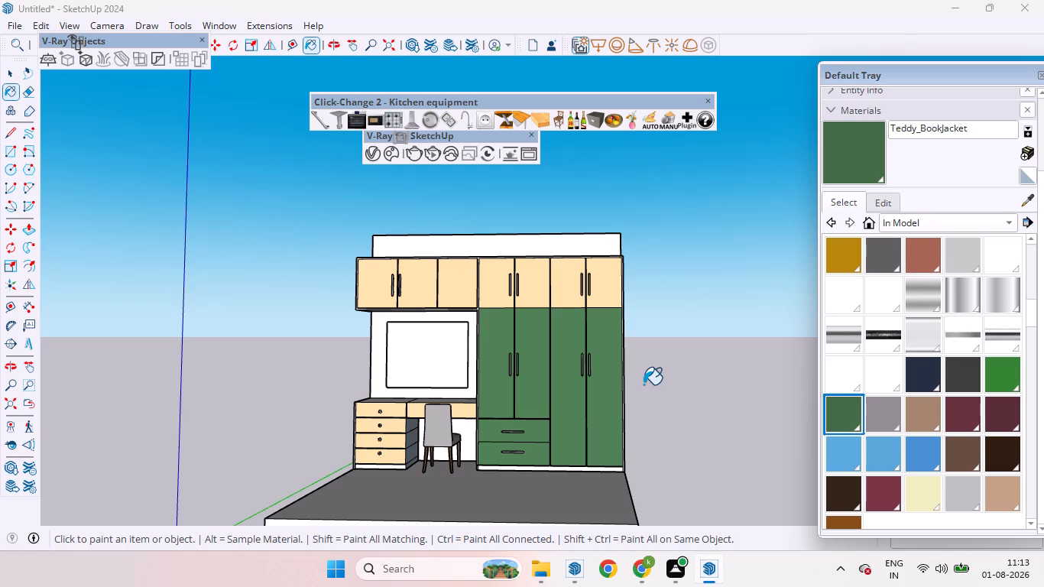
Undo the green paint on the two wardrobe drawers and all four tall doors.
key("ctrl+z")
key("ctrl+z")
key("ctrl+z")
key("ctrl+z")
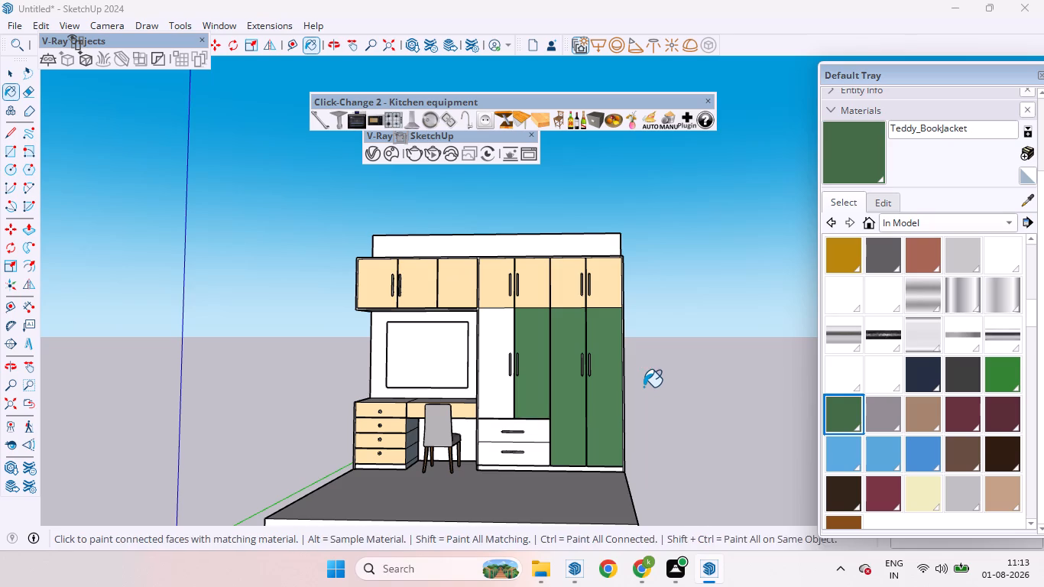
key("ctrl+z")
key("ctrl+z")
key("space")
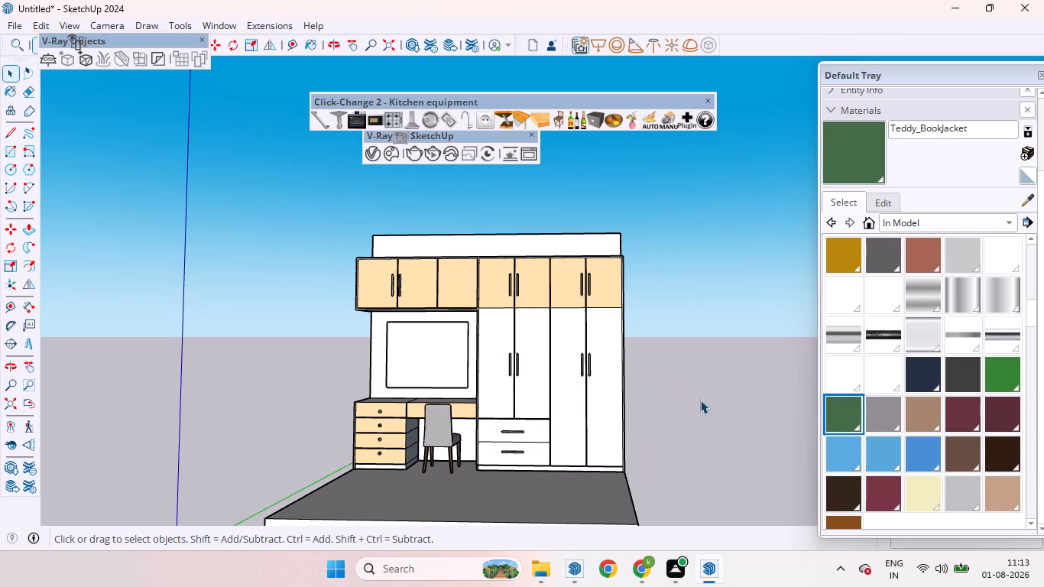
Paint the four tall wardrobe doors with the <Redwood> material.
scroll(582, 303, "up", 4)
middle_click_drag(513, 293, 713, 314)
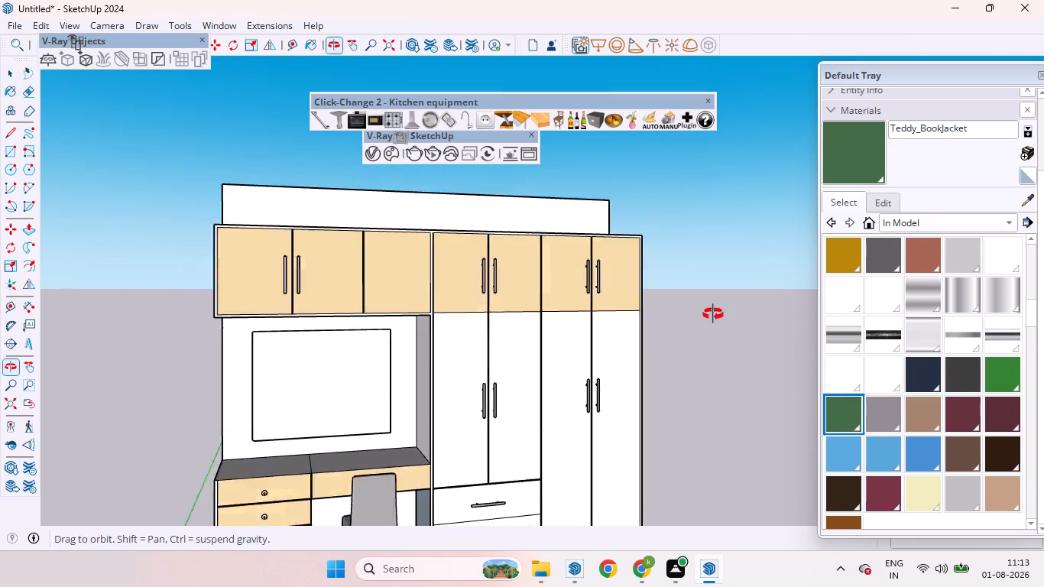
middle_click_drag(713, 314, 741, 297)
scroll(766, 299, "up", 1)
scroll(754, 310, "down", 5)
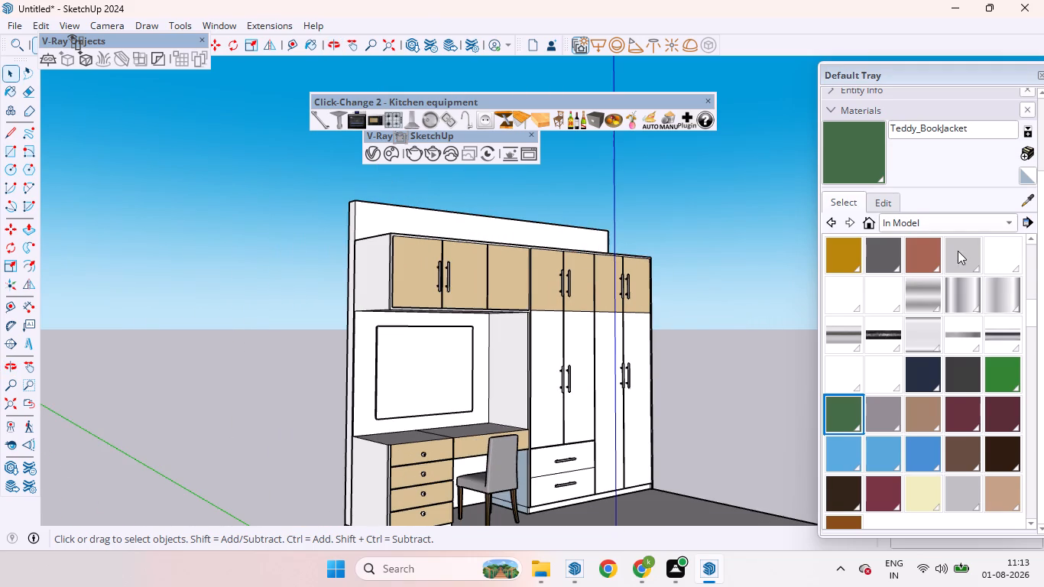
left_click(929, 258)
scroll(640, 370, "up", 4)
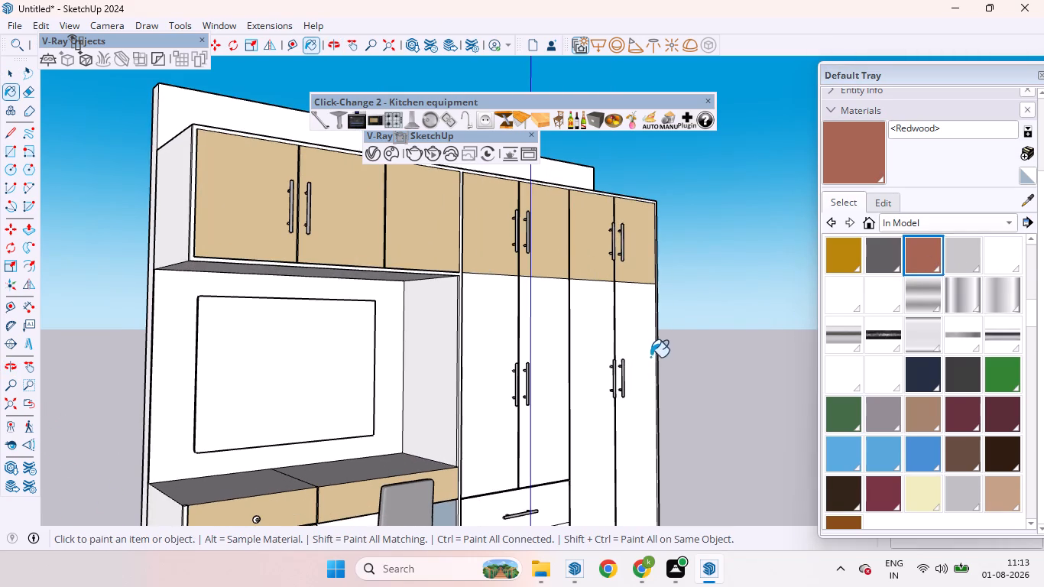
left_click(642, 335)
scroll(692, 344, "down", 11)
scroll(634, 361, "up", 7)
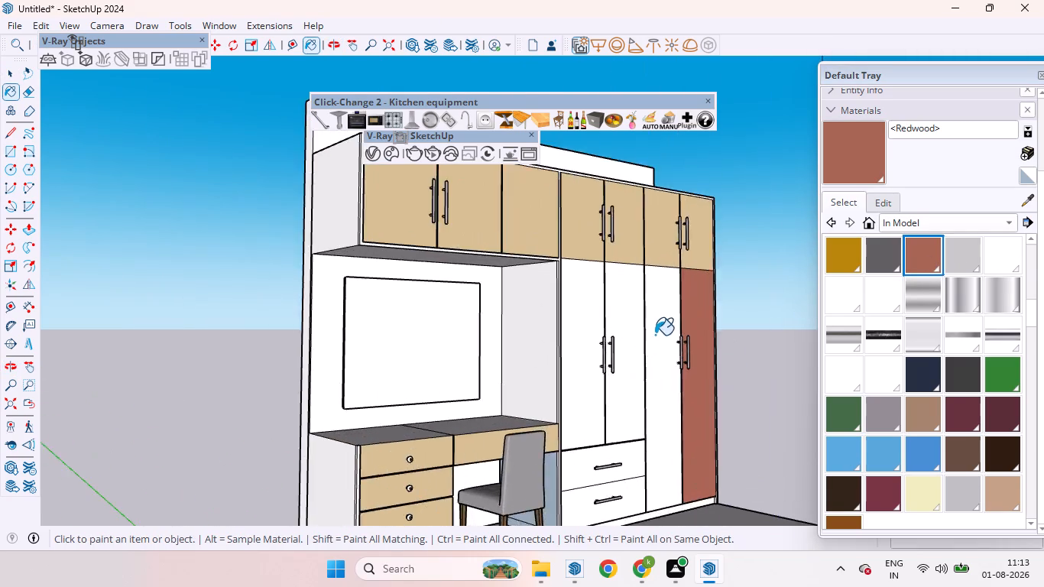
scroll(655, 335, "up", 2)
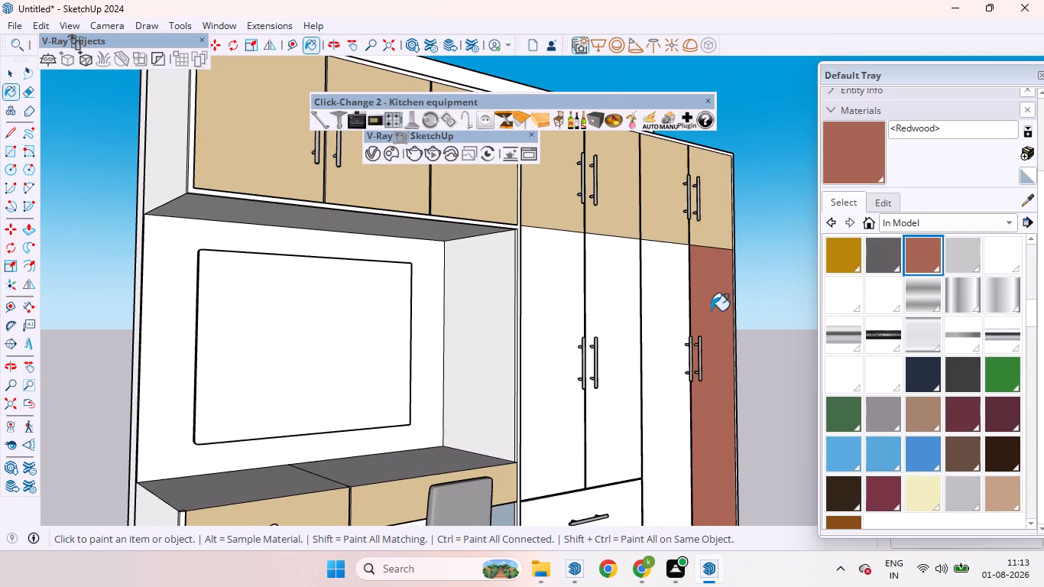
left_click(666, 314)
left_click(614, 315)
left_click(554, 313)
Paint the two wardrobe drawer fronts below the tall doors with the <Redwood> material.
scroll(620, 290, "down", 2)
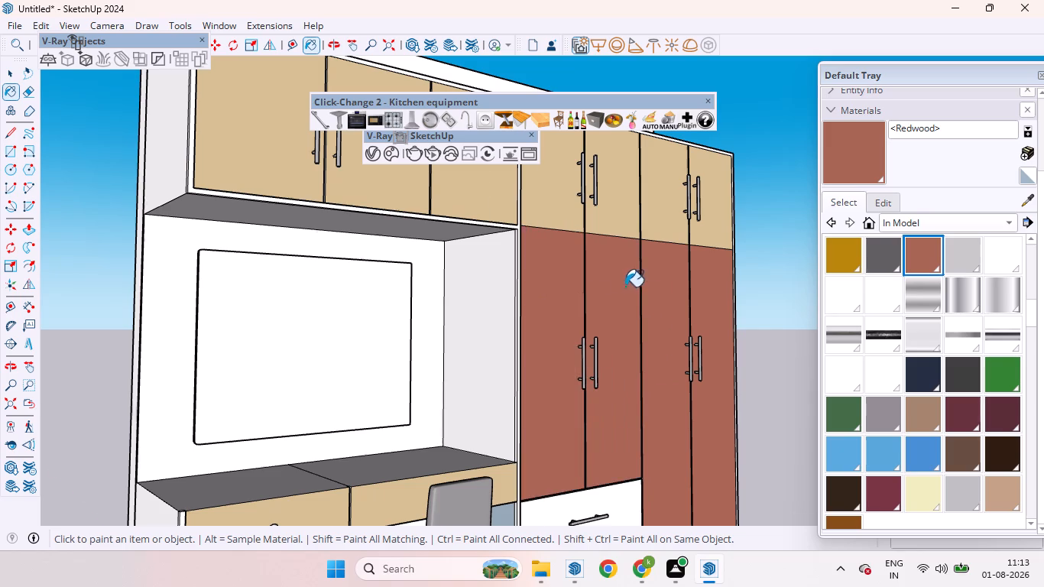
scroll(625, 287, "down", 7)
scroll(596, 426, "up", 9)
left_click(631, 340)
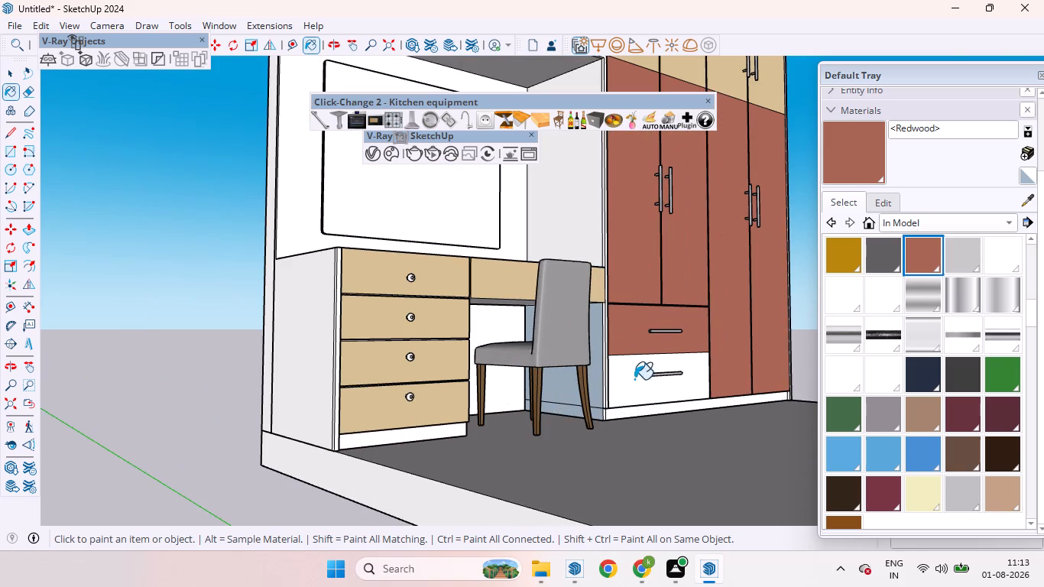
left_click(634, 379)
Paint the four desk drawer fronts and the desk's front panel with the <Redwood> material.
left_click(442, 281)
left_click(442, 317)
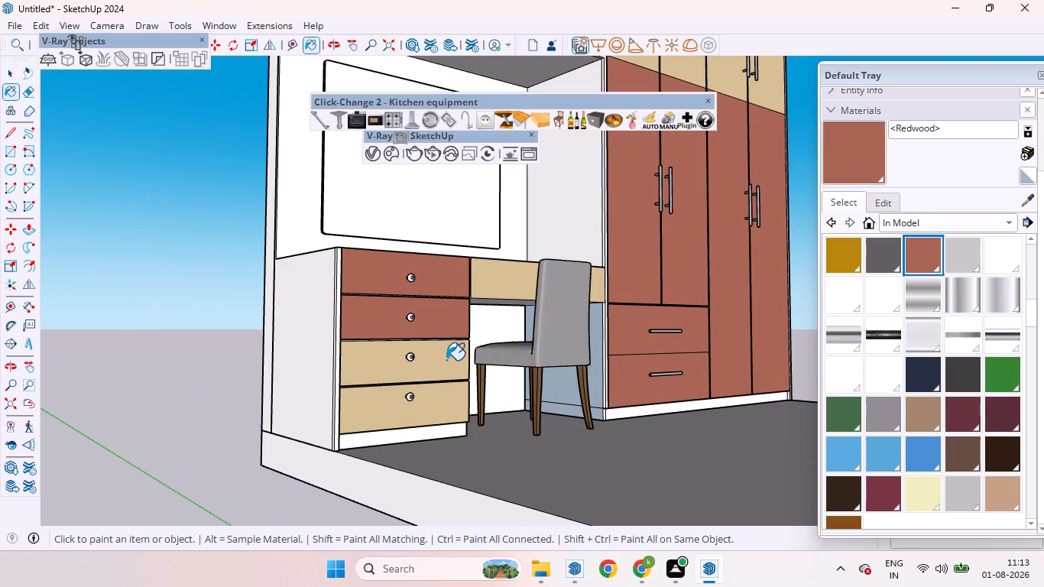
left_click(447, 364)
left_click(448, 407)
left_click(498, 286)
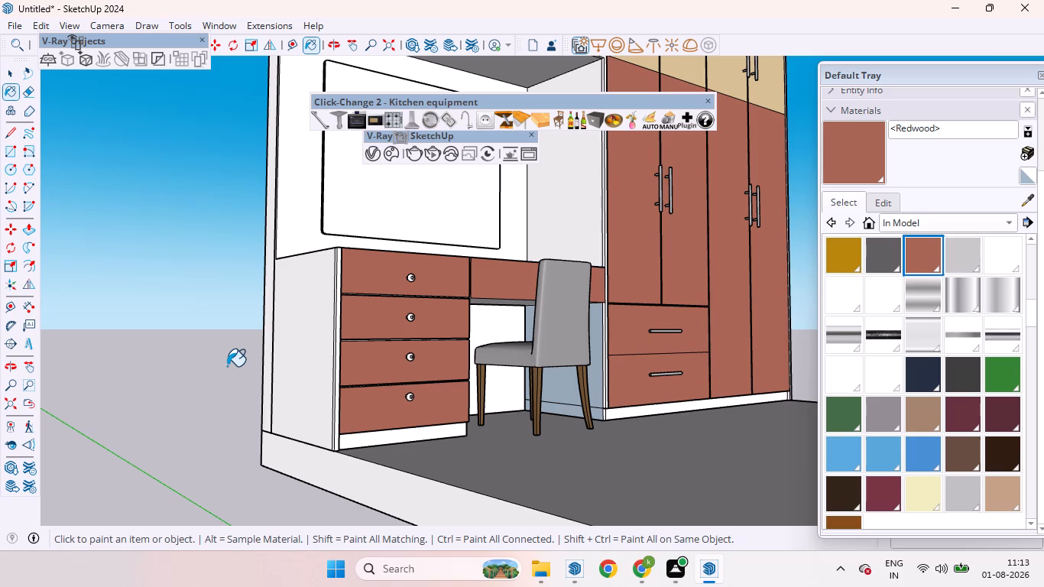
key("space")
Undo the <Redwood> paint on the four desk drawer fronts and the desk's front panel.
scroll(332, 360, "down", 5)
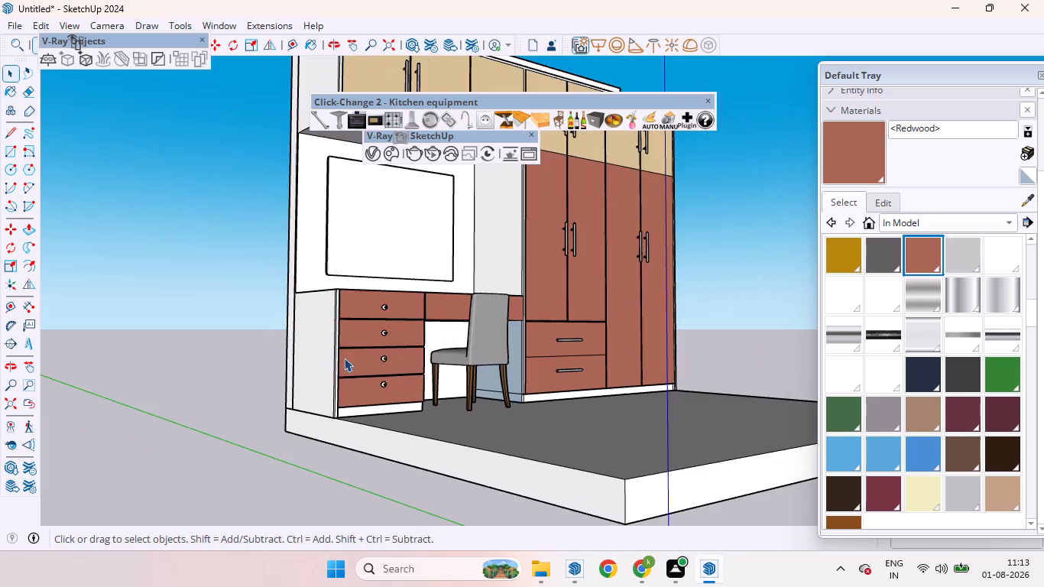
scroll(349, 361, "down", 4)
scroll(505, 284, "down", 5)
middle_click_drag(541, 287, 390, 315)
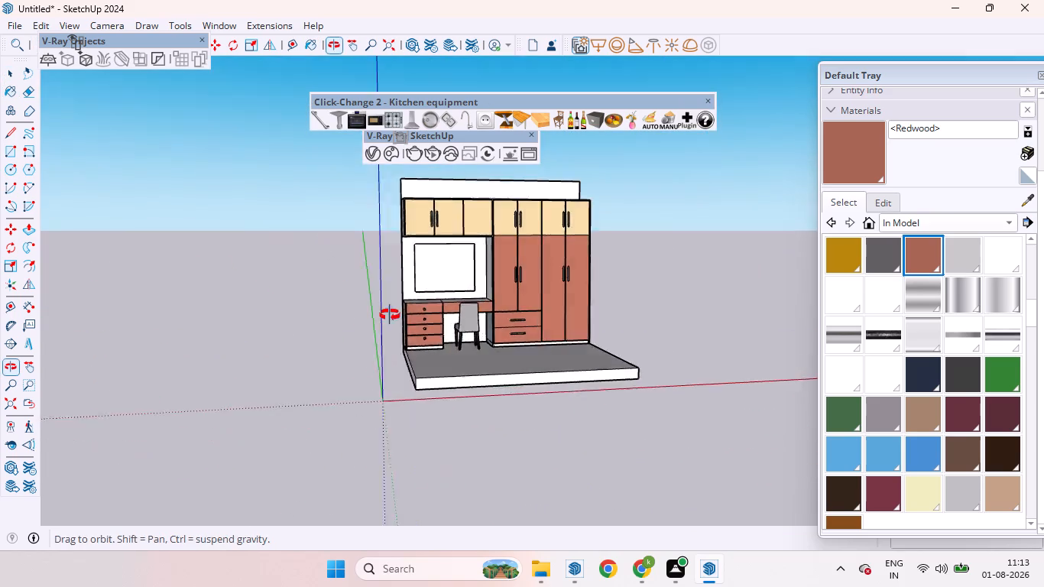
middle_click_drag(390, 315, 369, 296)
scroll(436, 255, "up", 4)
scroll(467, 226, "down", 4)
scroll(485, 247, "up", 4)
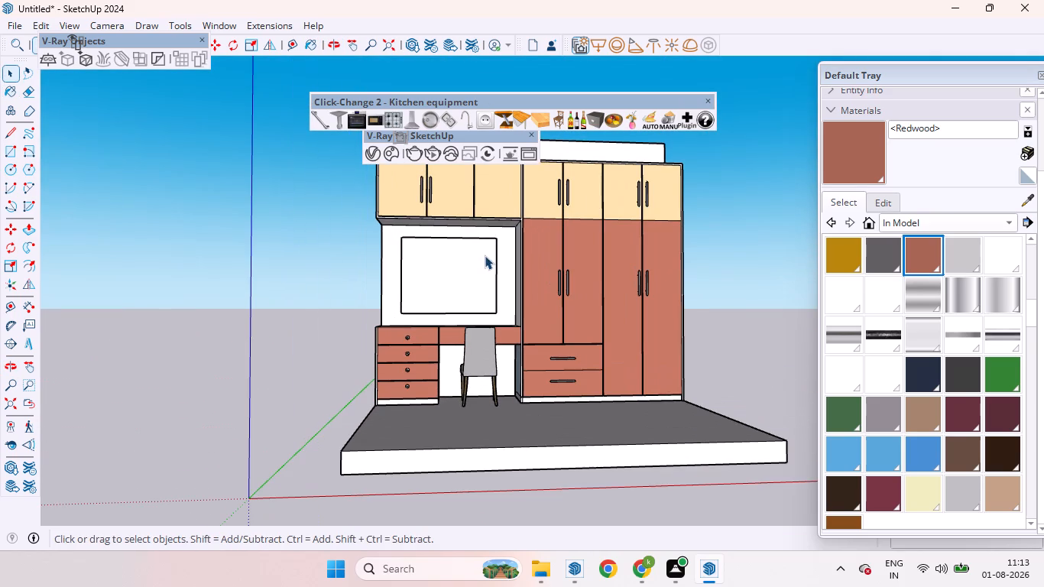
key("ctrl+z")
key("z")
key("ctrl+z")
key("ctrl+z")
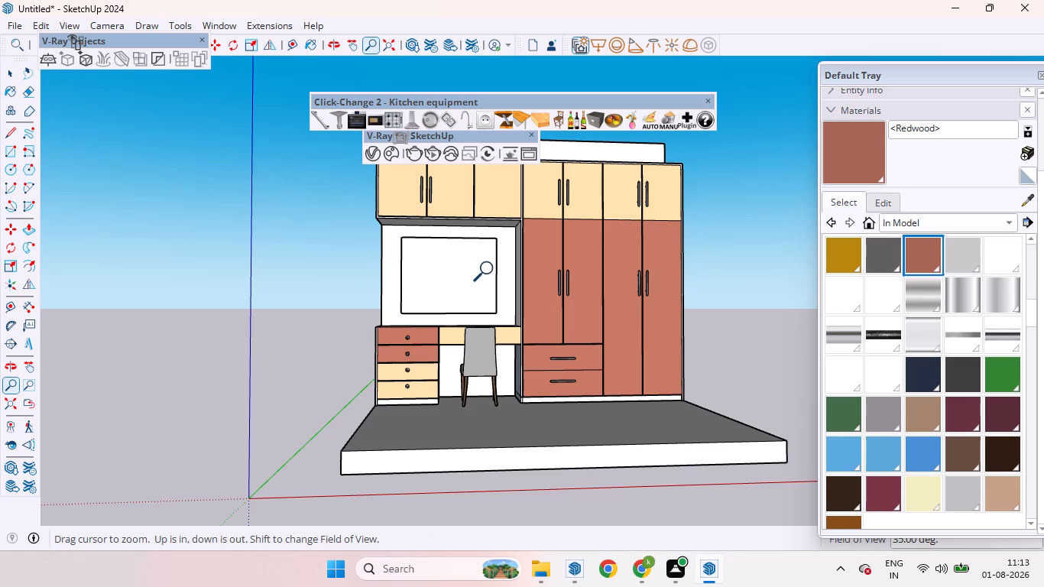
key("ctrl+z")
key("ctrl+z")
key("space")
Examine the colour scheme of the wardrobe, overhead cabinets and desk from several angles.
scroll(711, 274, "down", 3)
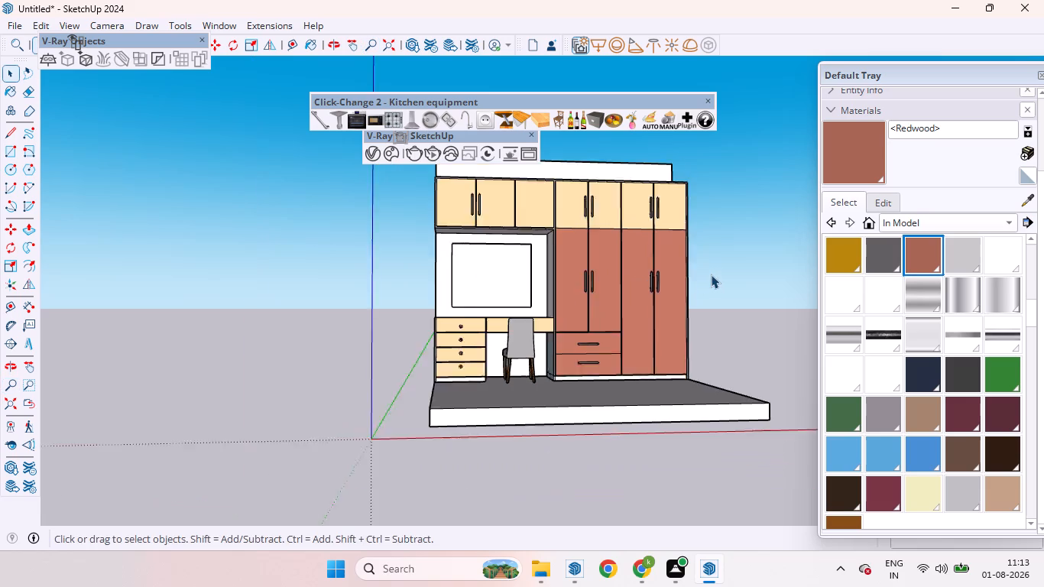
scroll(711, 274, "down", 2)
middle_click_drag(728, 255, 602, 284)
scroll(575, 229, "up", 5)
scroll(515, 246, "up", 3)
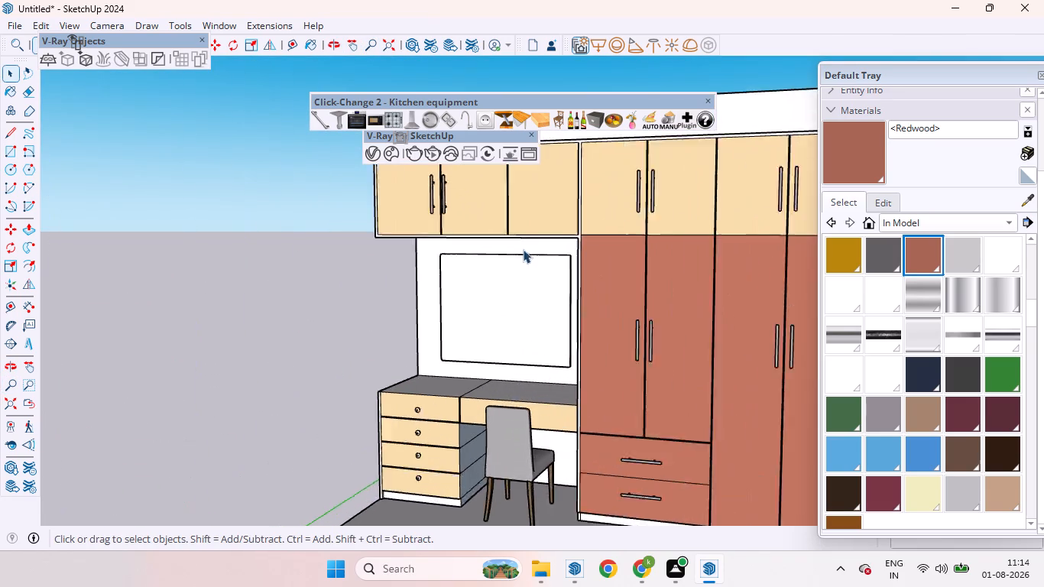
scroll(553, 252, "down", 5)
scroll(520, 251, "up", 6)
middle_click_drag(584, 258, 663, 268)
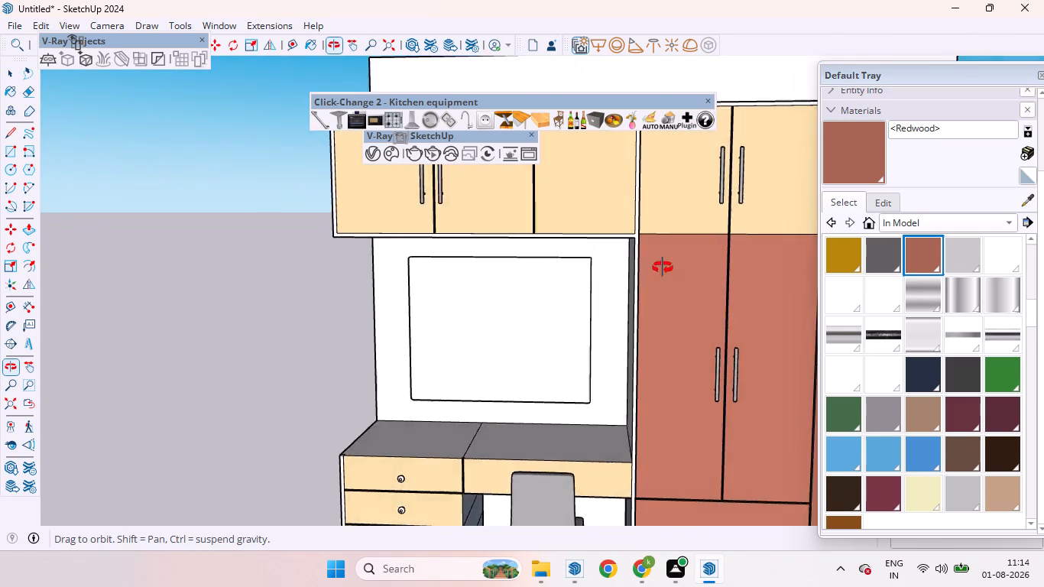
middle_click_drag(663, 268, 666, 524)
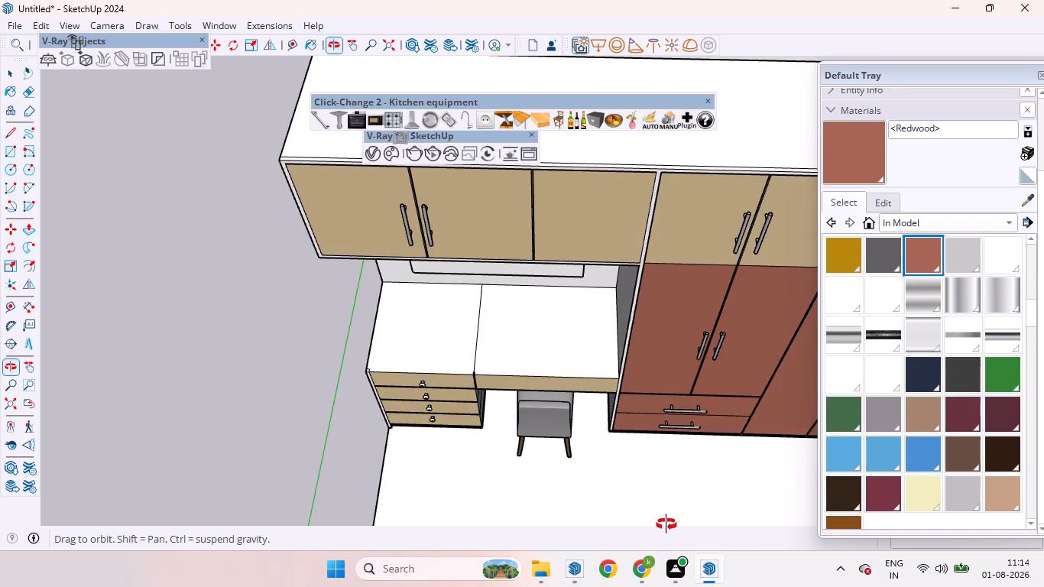
middle_click_drag(666, 524, 724, 369)
scroll(727, 357, "up", 1)
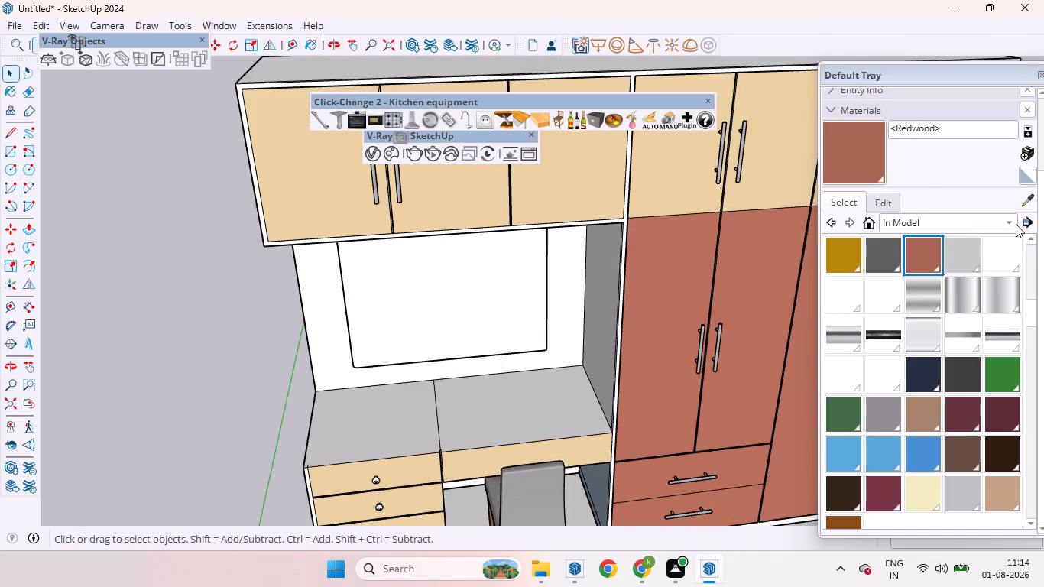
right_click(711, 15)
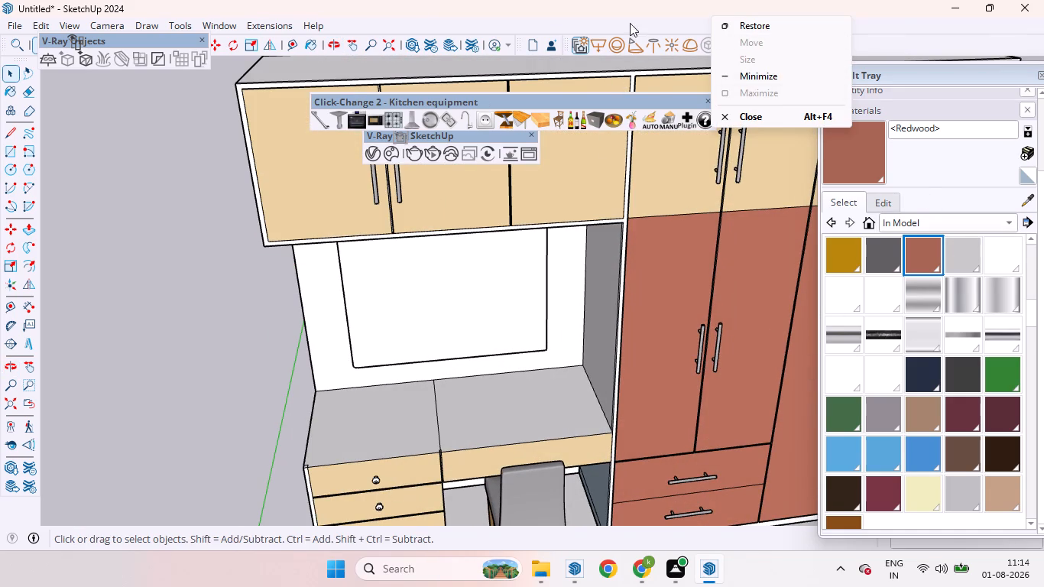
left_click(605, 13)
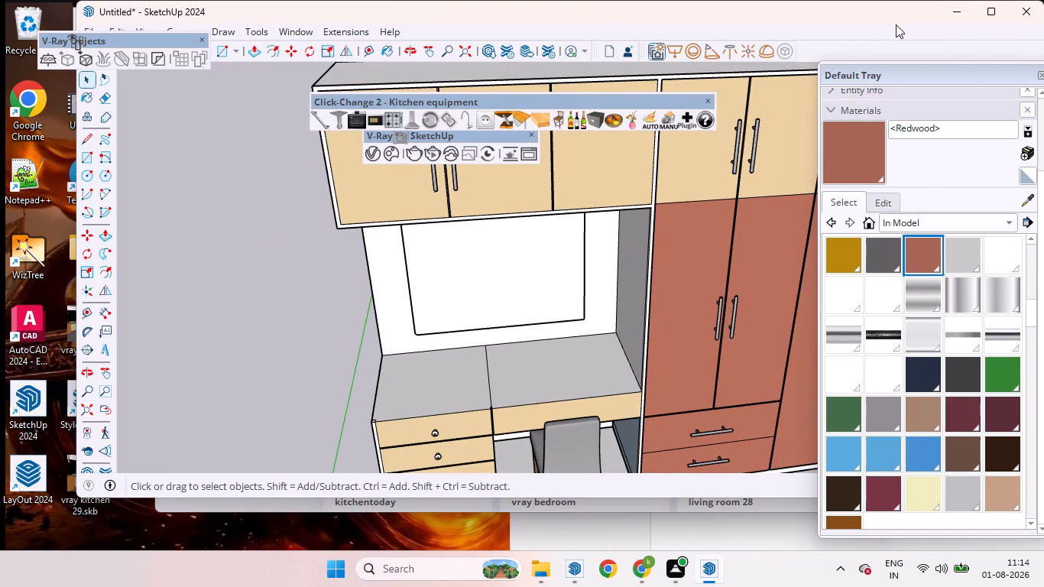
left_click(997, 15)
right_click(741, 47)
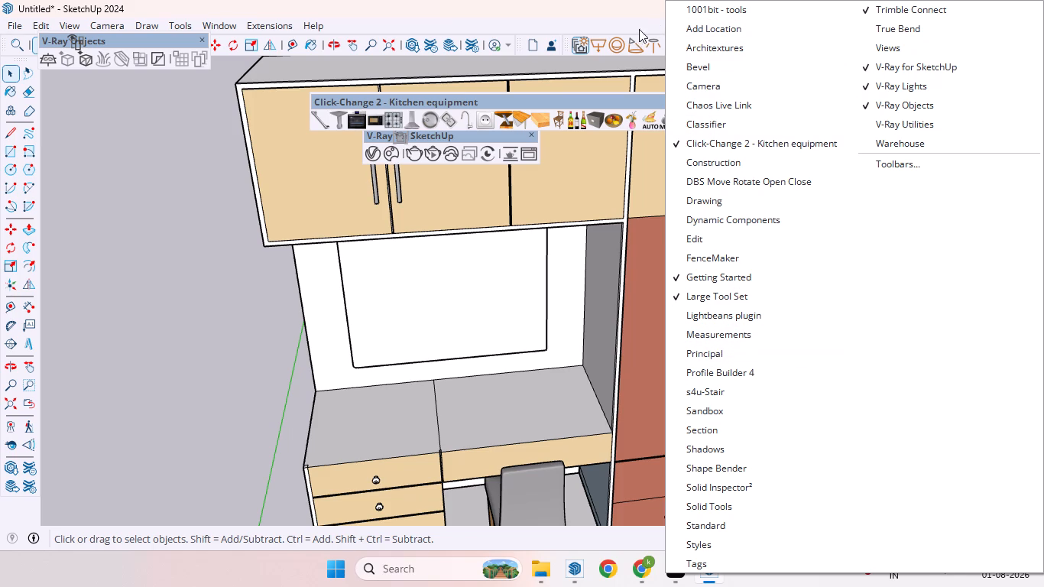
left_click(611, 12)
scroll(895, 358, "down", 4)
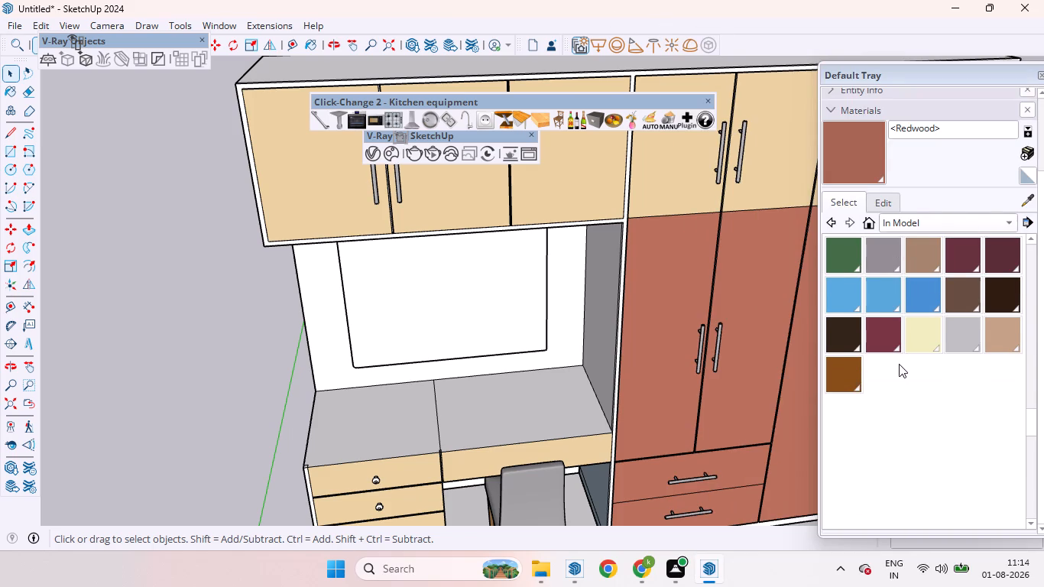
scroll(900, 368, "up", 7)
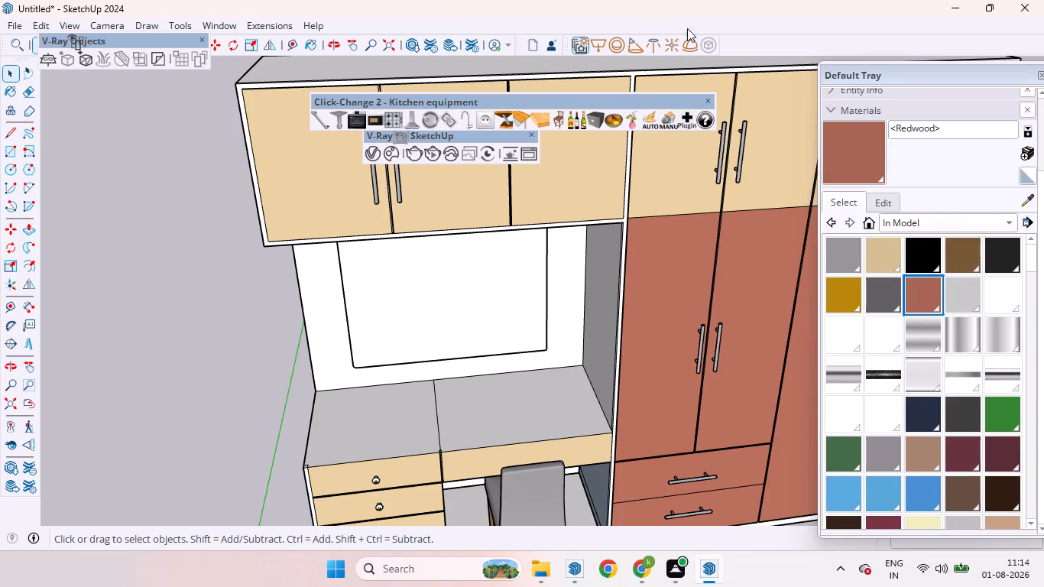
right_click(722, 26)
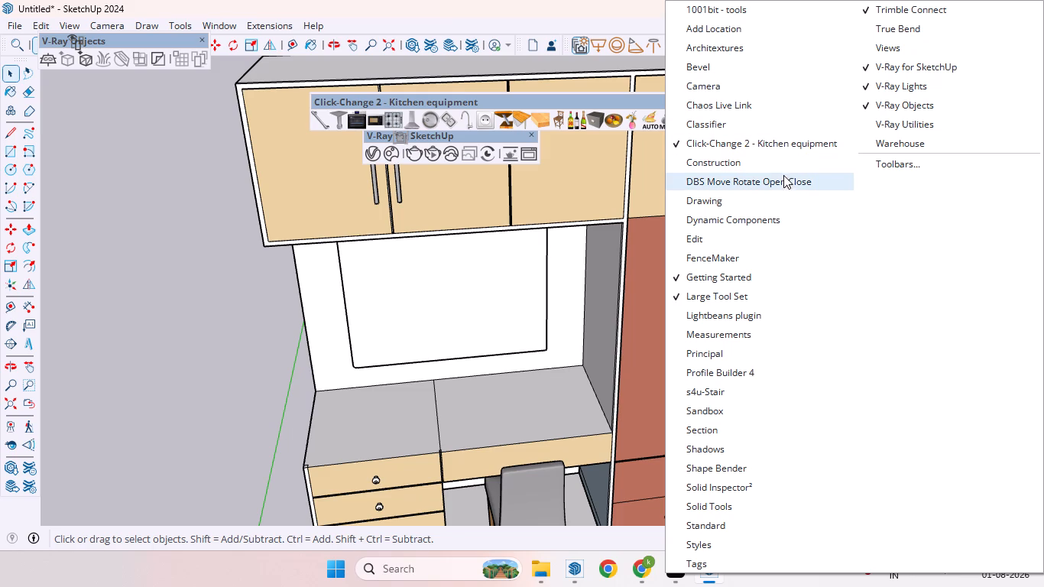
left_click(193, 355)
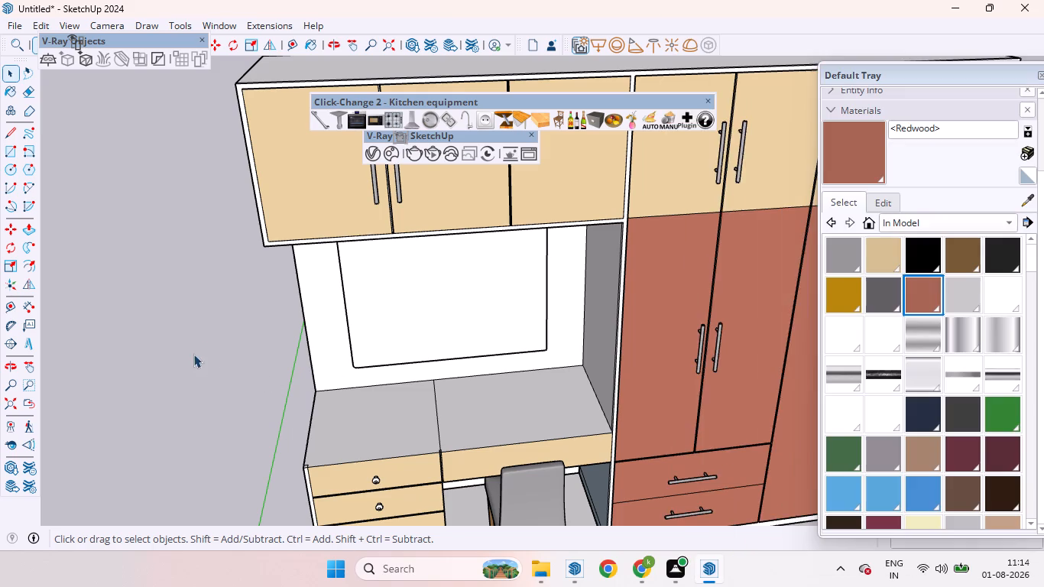
Examine the whole unit from the front and the upper doors with their handles up close.
scroll(276, 330, "down", 6)
scroll(631, 397, "down", 4)
scroll(533, 436, "up", 1)
middle_click_drag(533, 436, 531, 347)
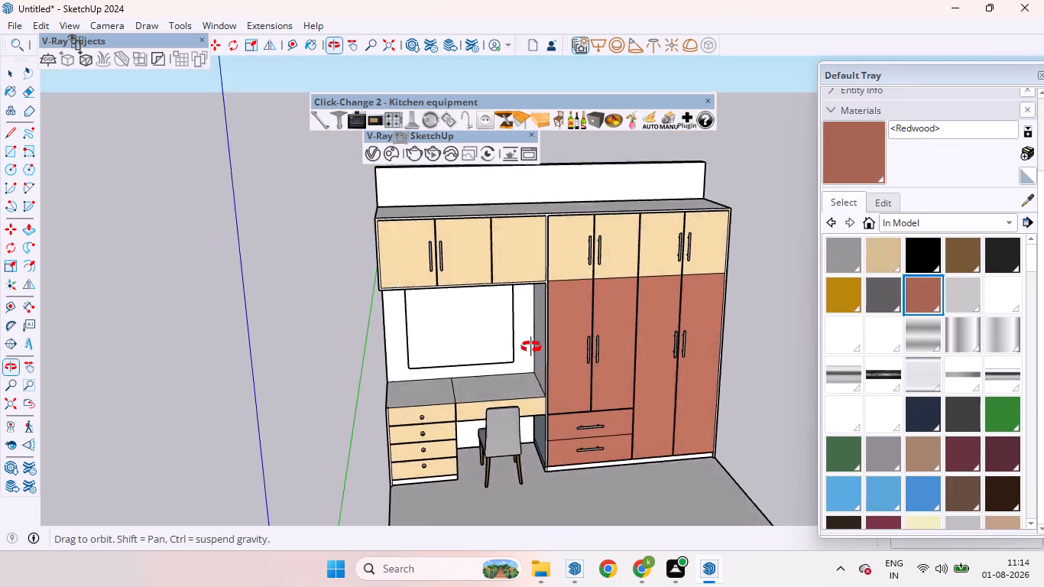
middle_click_drag(531, 347, 531, 325)
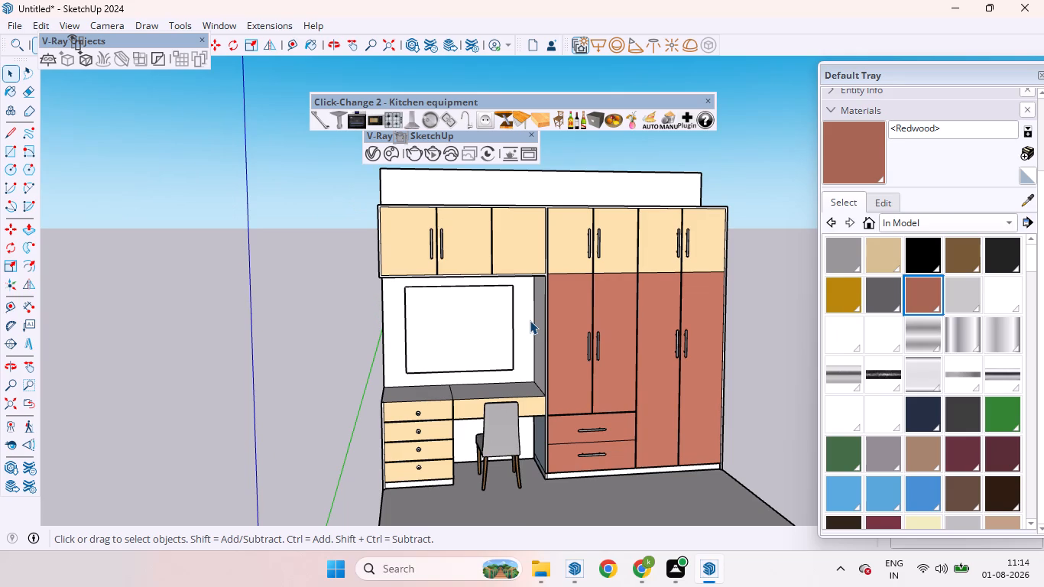
scroll(561, 277, "up", 4)
scroll(585, 290, "down", 2)
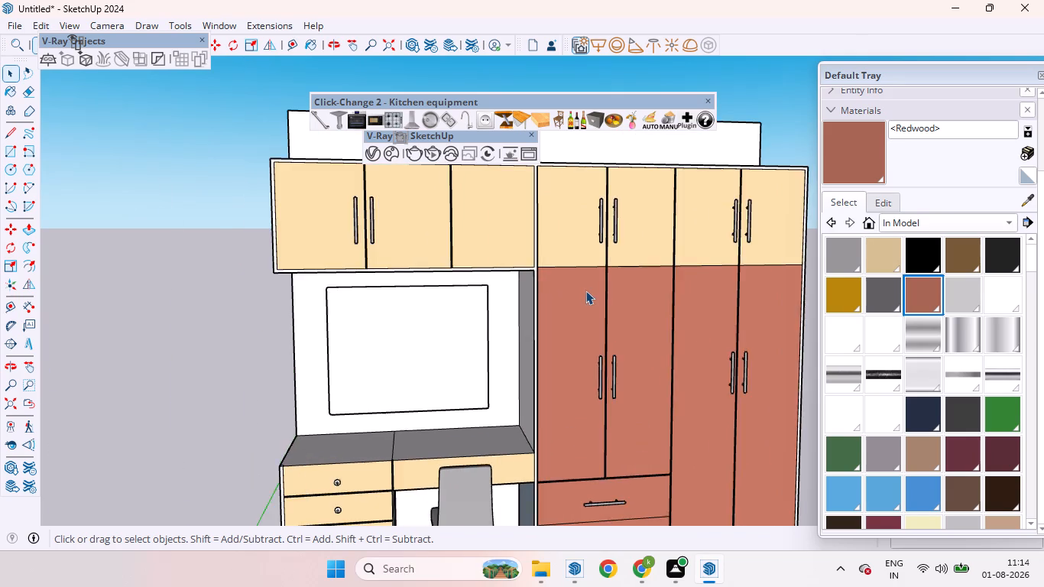
scroll(585, 290, "down", 2)
scroll(591, 235, "up", 9)
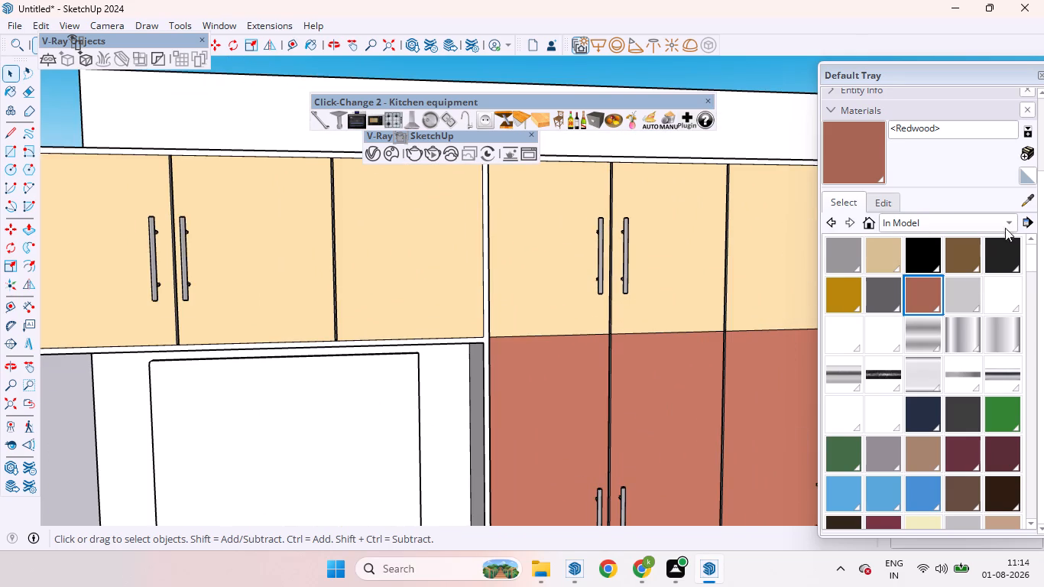
Dock the floating V-Ray for SketchUp toolbar in the main toolbar row.
left_click(1015, 222)
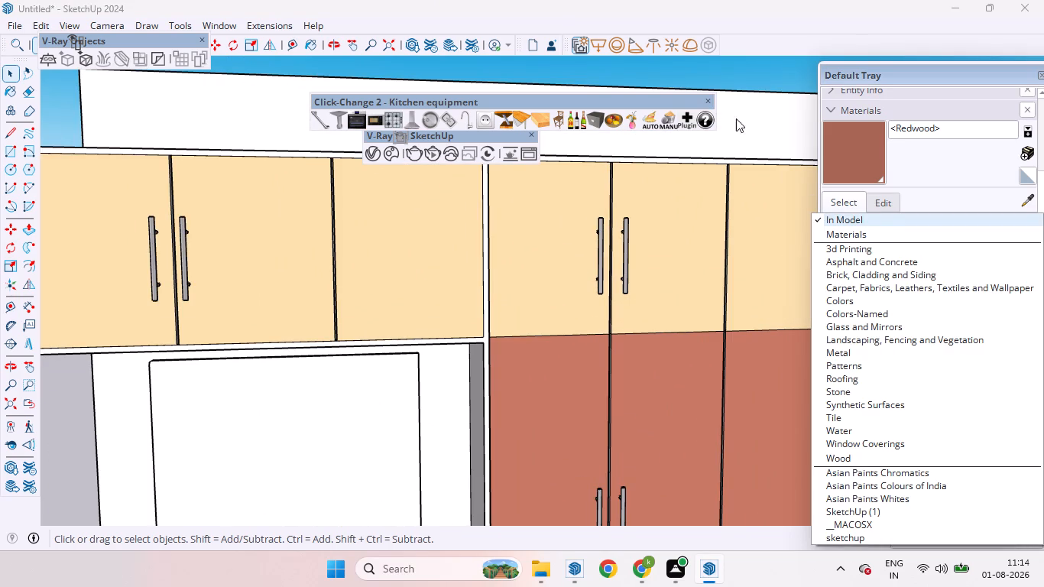
left_click_drag(477, 135, 546, 107)
left_click_drag(494, 140, 697, 34)
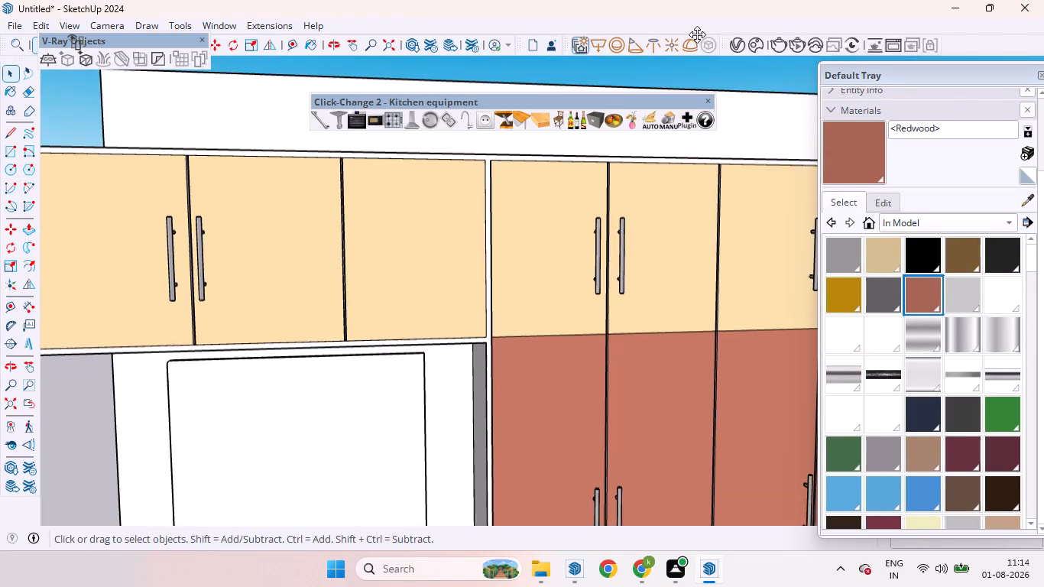
left_click_drag(697, 34, 520, 24)
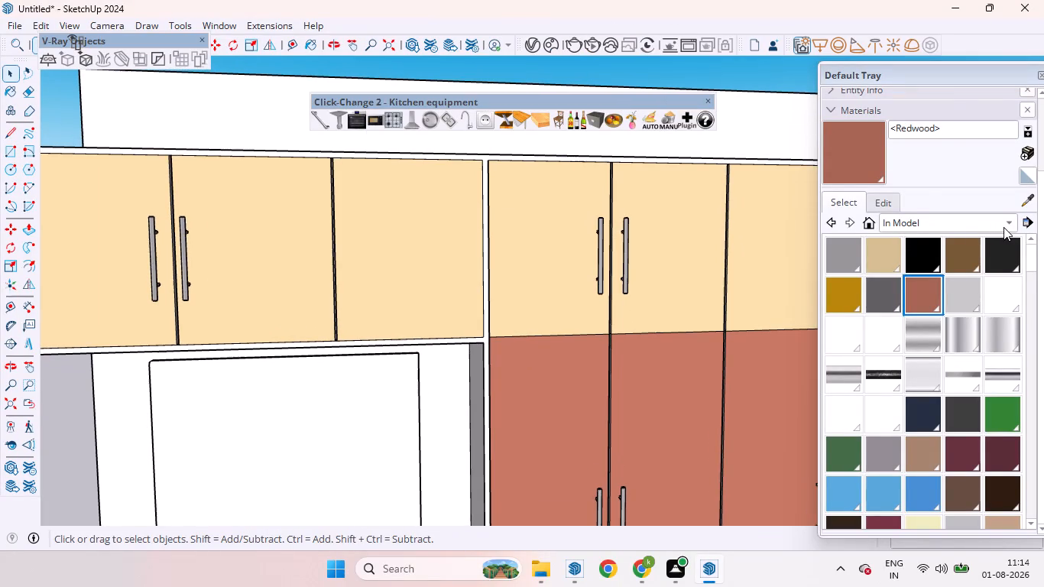
Switch the material library to the Metal collection.
left_click(1003, 227)
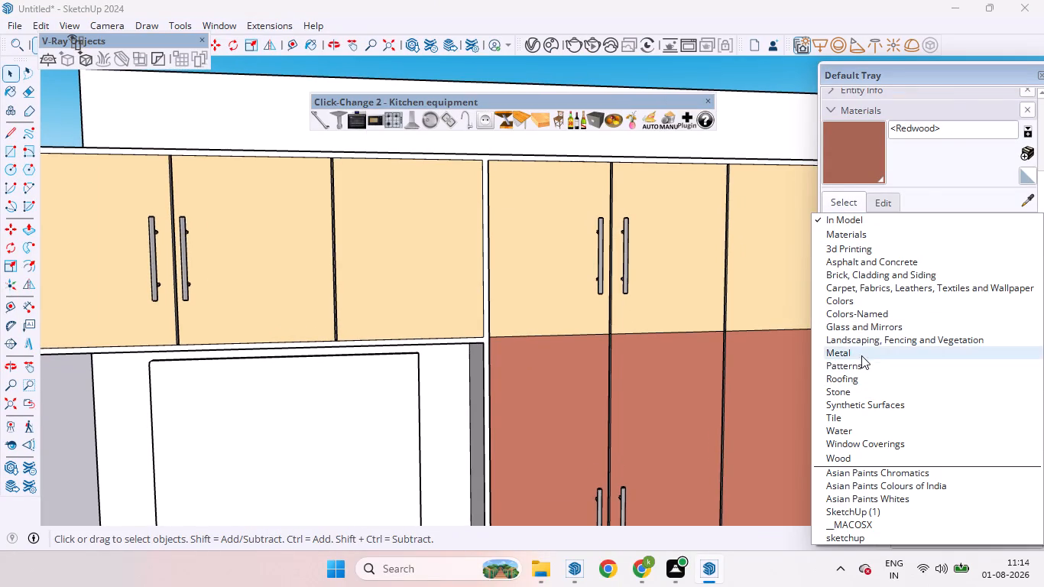
left_click(841, 356)
key("space")
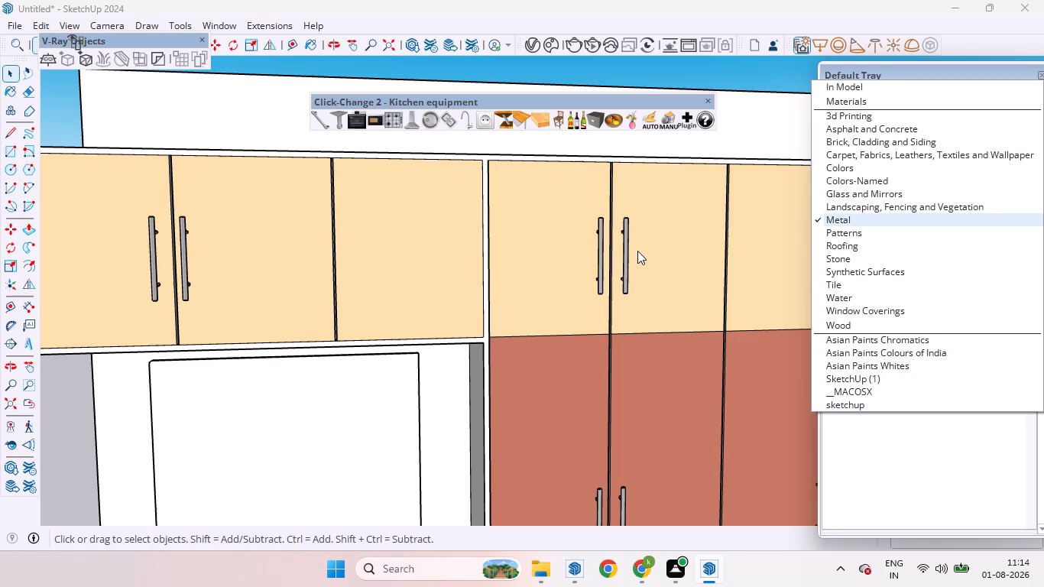
scroll(637, 251, "up", 4)
left_click(862, 222)
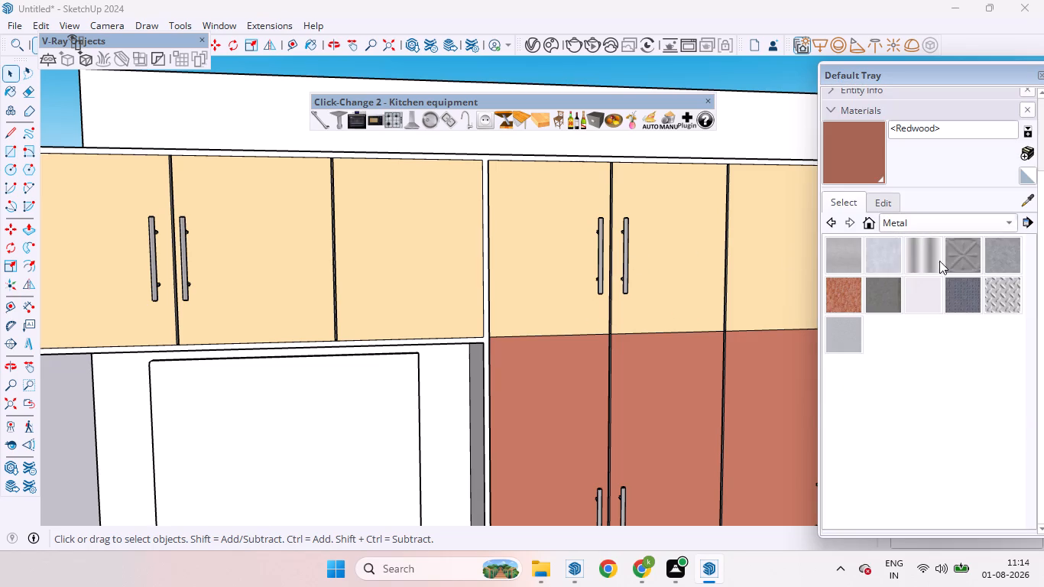
Open the handle component on the upper wardrobe doors for editing and paint its pair of bar handles with Metal Corrugated Shiny.
scroll(628, 253, "up", 6)
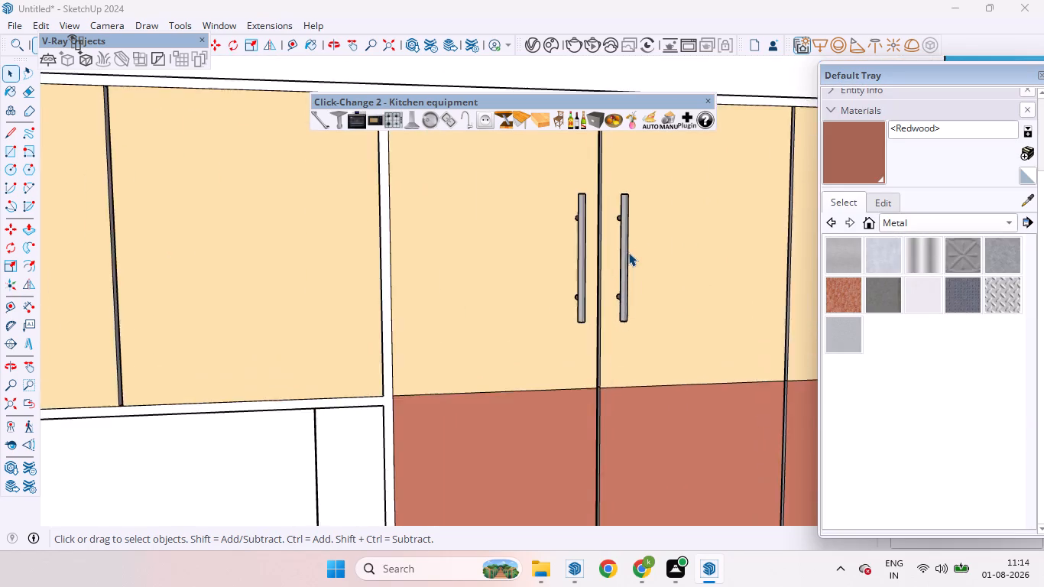
scroll(628, 252, "up", 2)
left_click(624, 271)
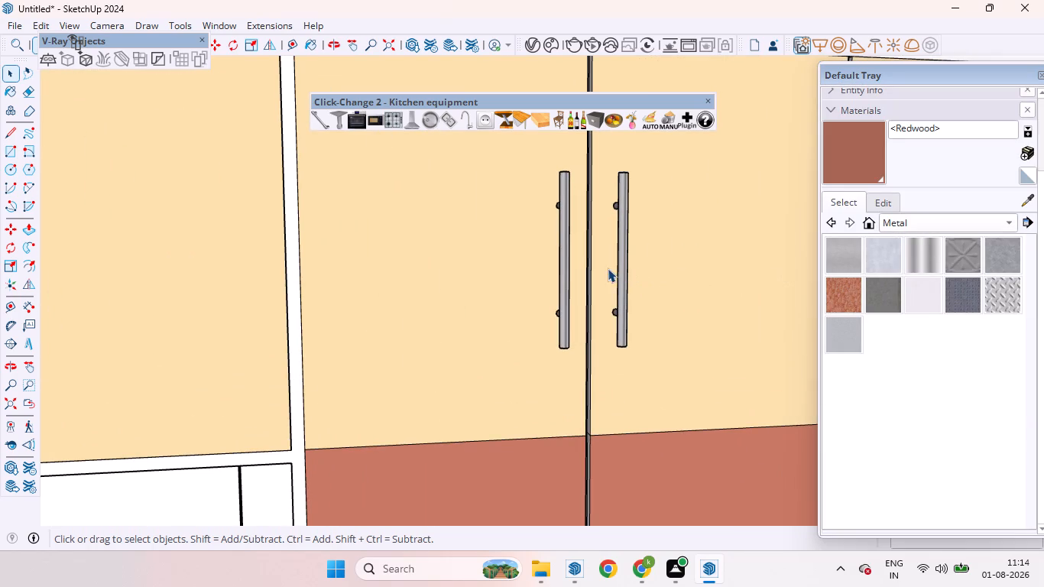
left_click(625, 264)
double_click(623, 264)
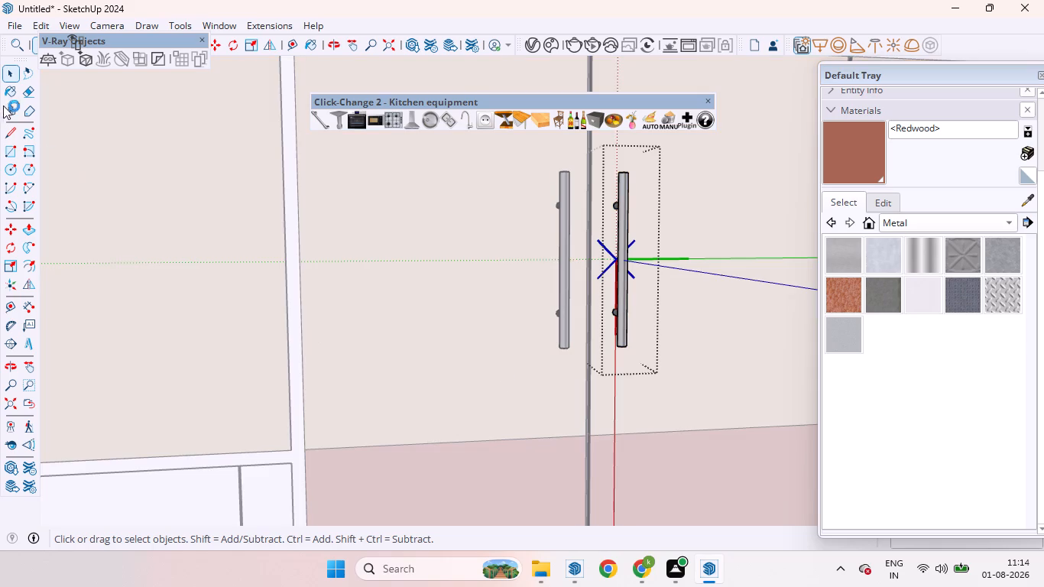
left_click(2, 76)
left_click(624, 261)
triple_click(621, 263)
scroll(618, 326, "down", 4)
left_click(877, 266)
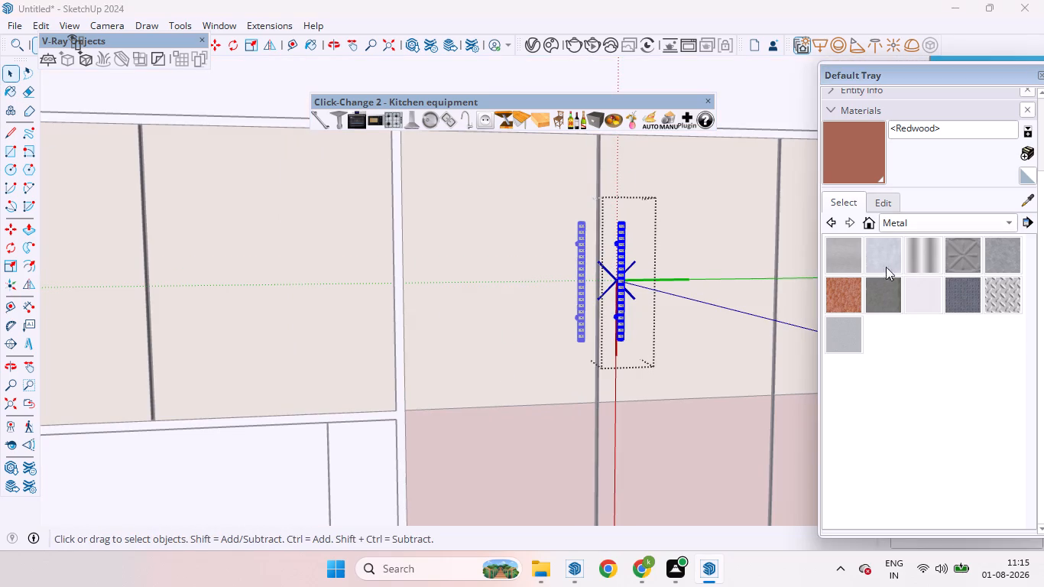
left_click(915, 259)
scroll(652, 266, "down", 1)
scroll(642, 266, "up", 4)
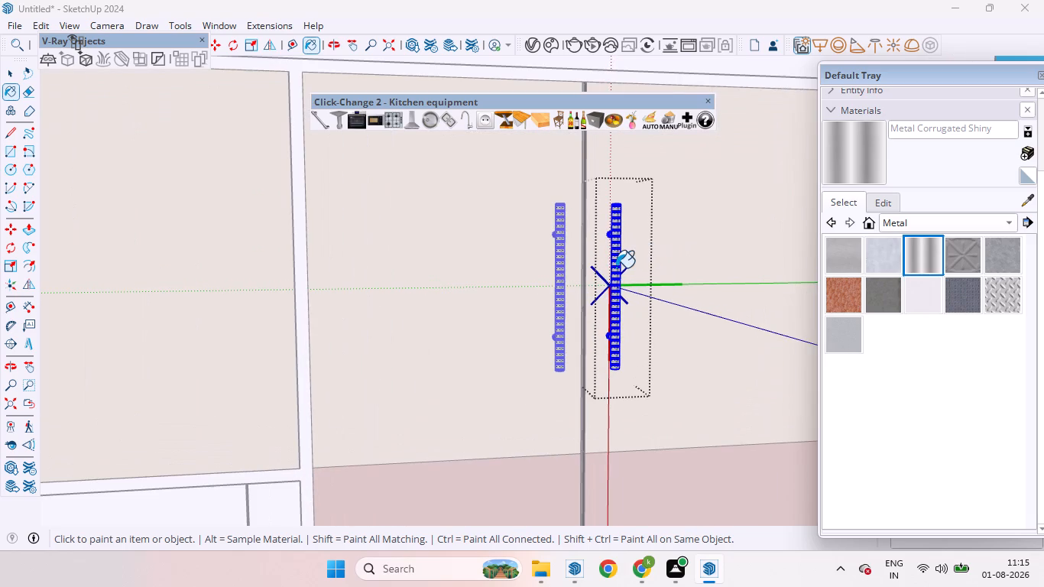
left_click(616, 268)
left_click(559, 279)
scroll(567, 293, "down", 7)
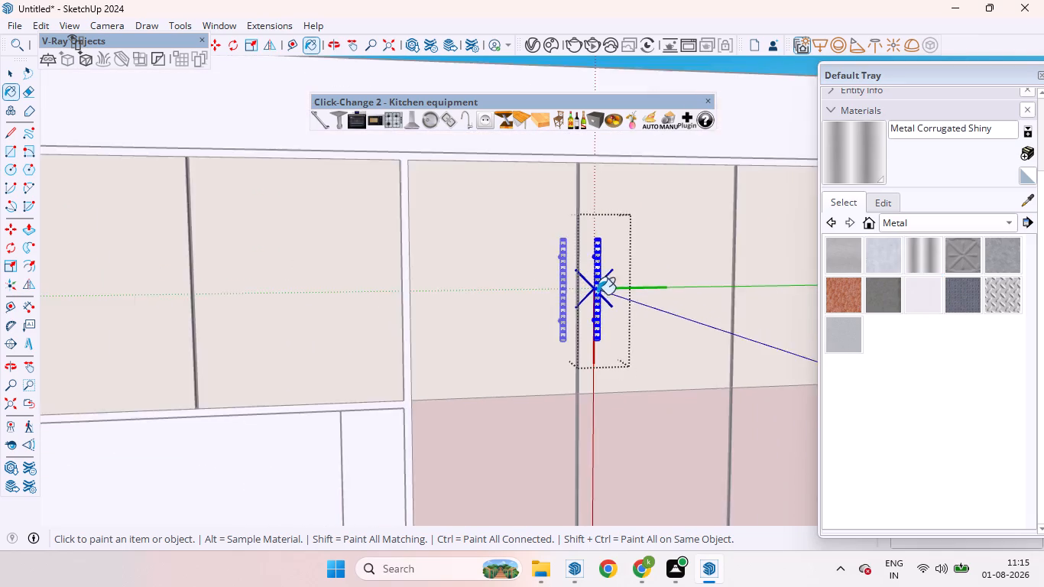
Finish editing the handle component and return to the full model.
scroll(597, 294, "down", 9)
key("space")
left_click(751, 190)
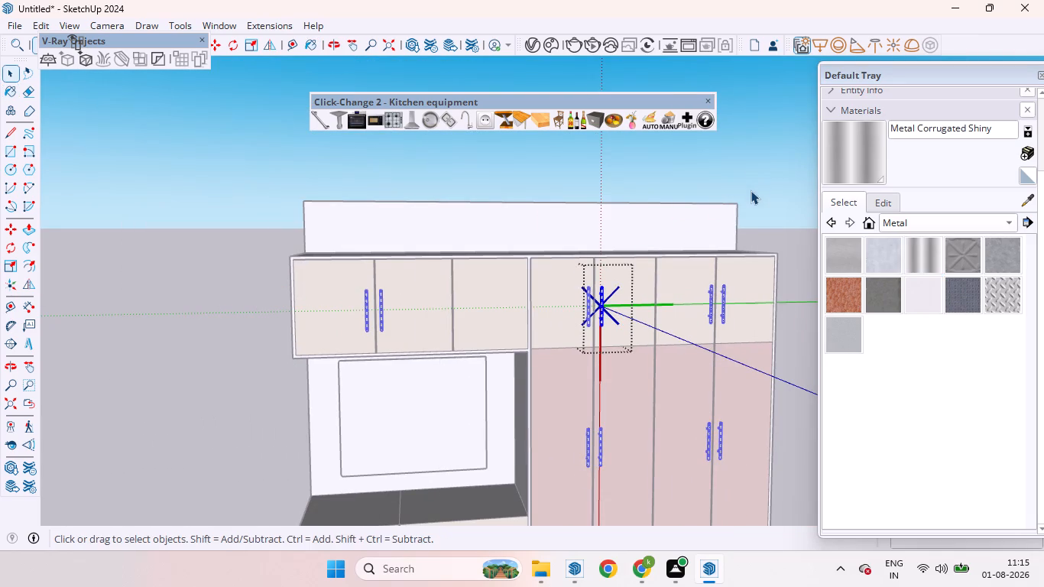
Reopen the handle component on the upper wardrobe doors, repaint its bar handle with Aluminum, and leave the component.
scroll(478, 281, "up", 8)
scroll(601, 287, "down", 5)
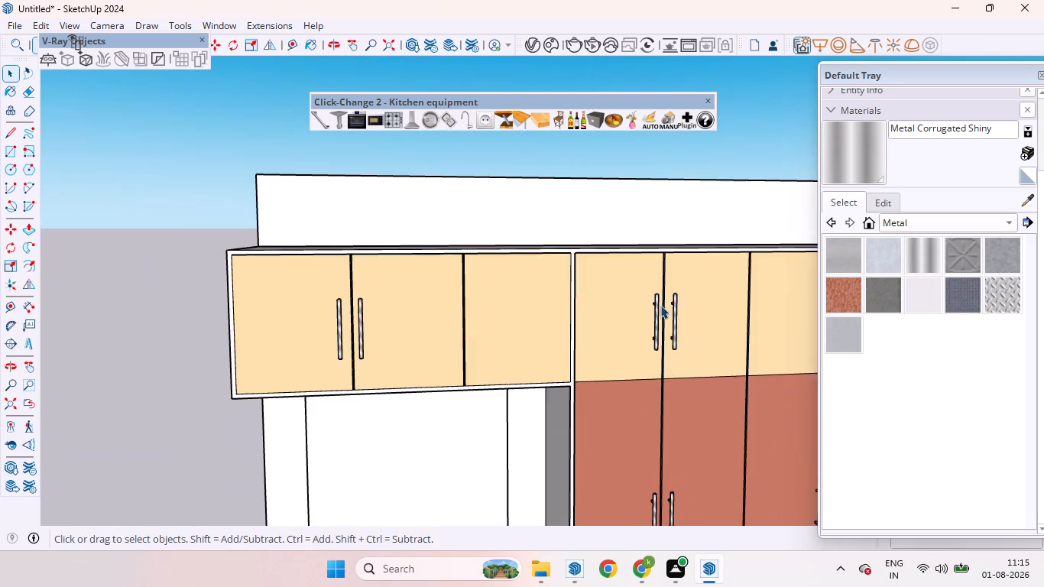
scroll(664, 305, "up", 4)
scroll(663, 306, "down", 16)
scroll(689, 334, "up", 3)
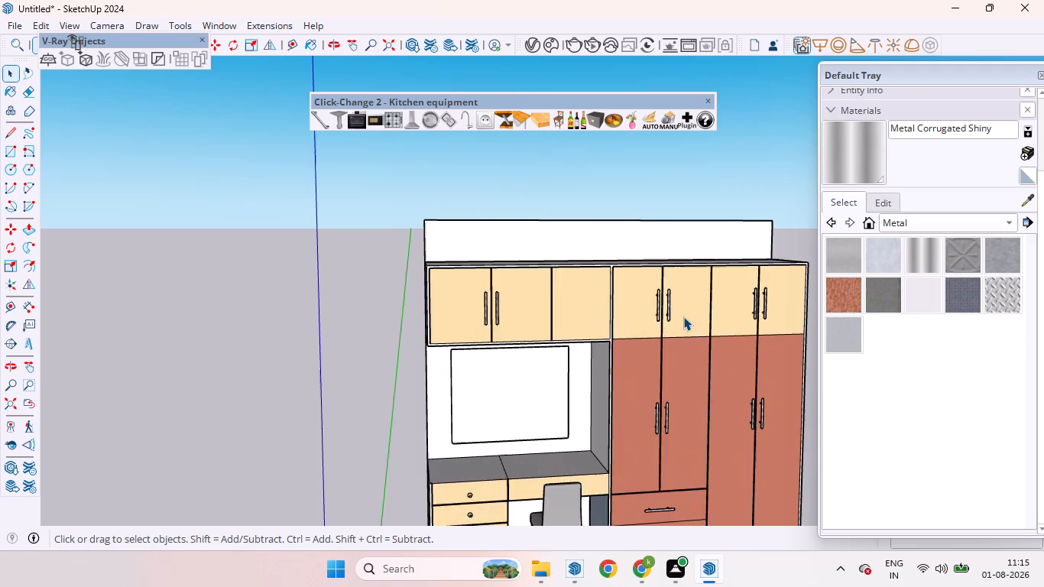
scroll(683, 316, "up", 11)
left_click(657, 304)
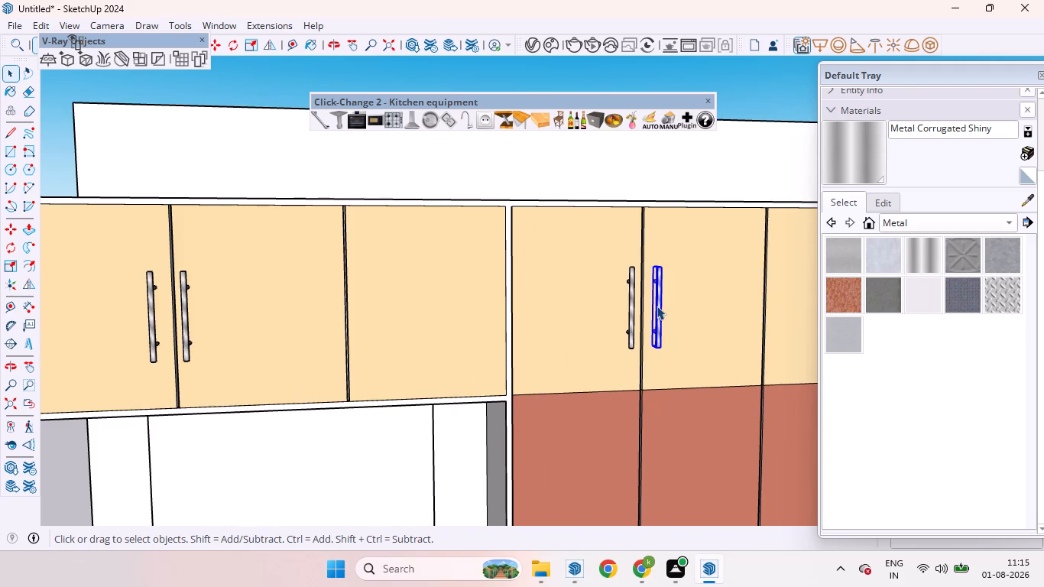
double_click(657, 306)
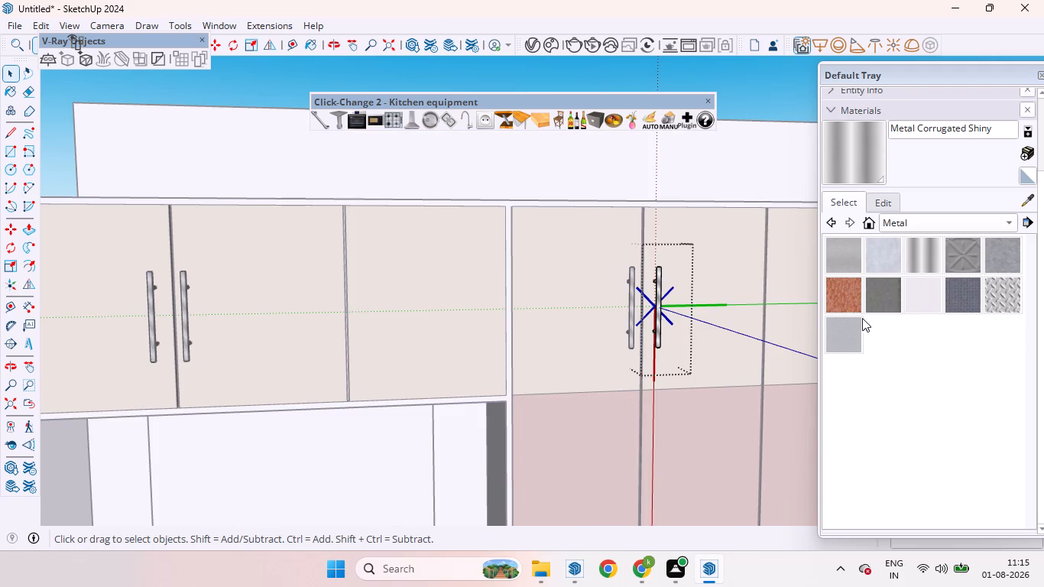
left_click(844, 253)
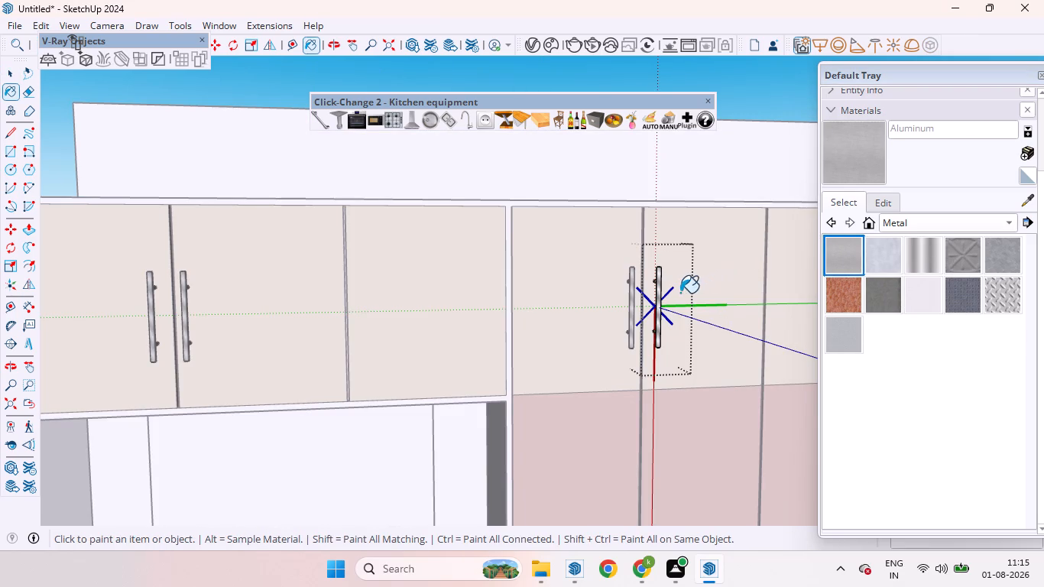
left_click(661, 301)
key("space")
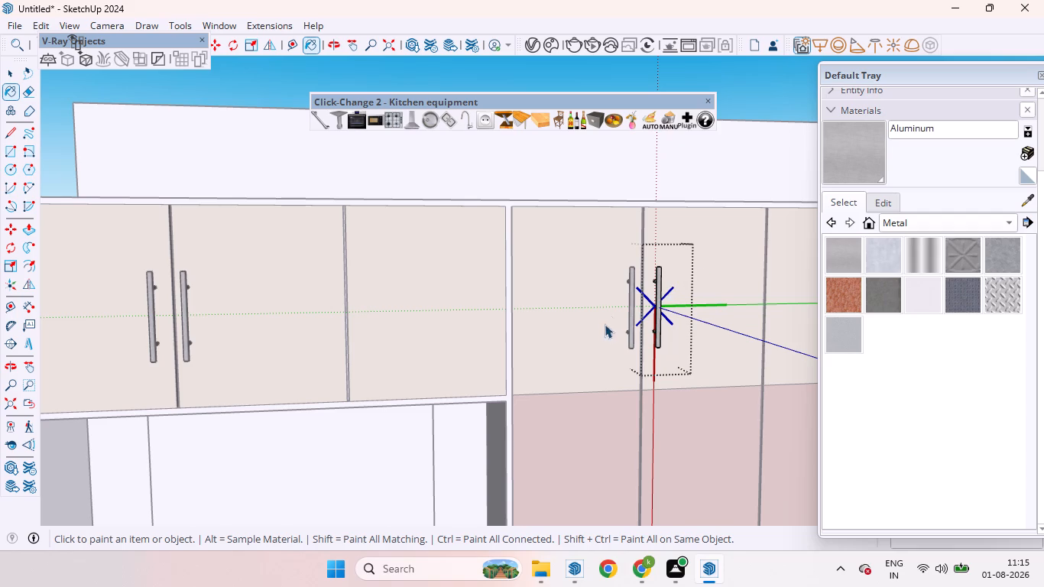
scroll(614, 315, "down", 11)
left_click(367, 326)
Switch the material library to the Colors collection and browse its swatches for the unit.
scroll(486, 303, "up", 4)
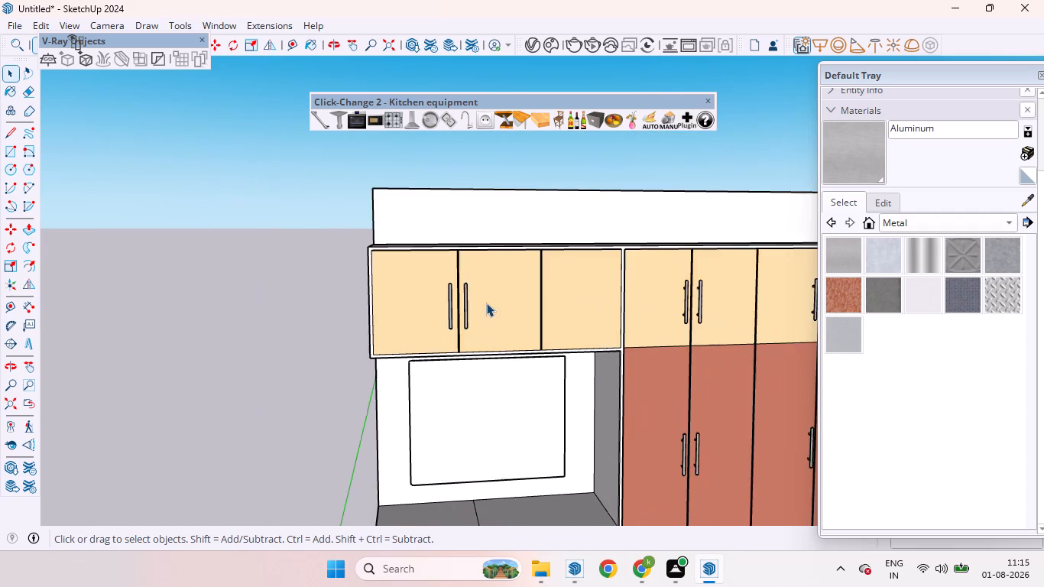
middle_click_drag(481, 296, 513, 323)
scroll(530, 322, "down", 6)
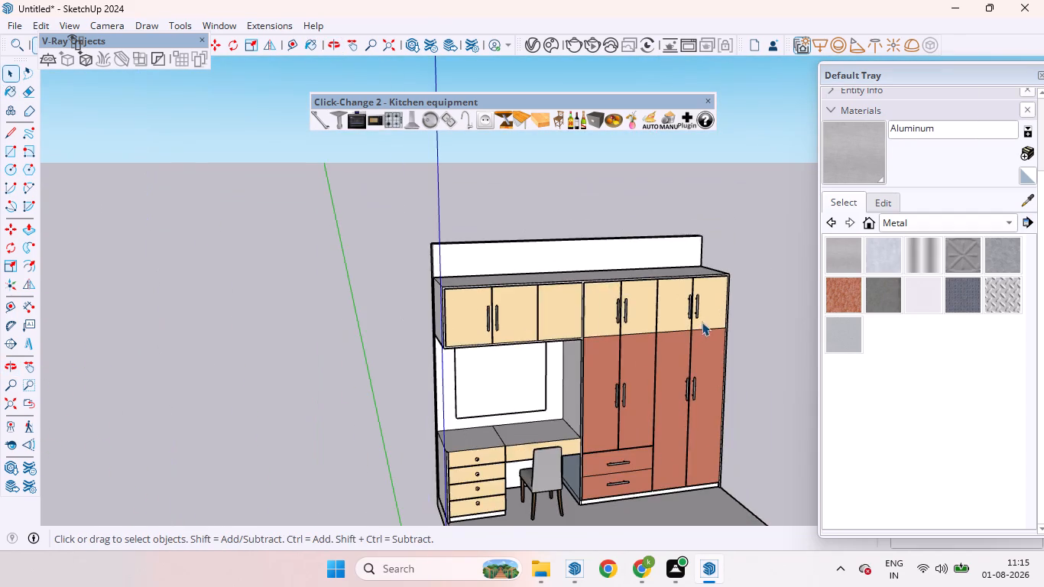
scroll(695, 319, "up", 5)
left_click(1005, 224)
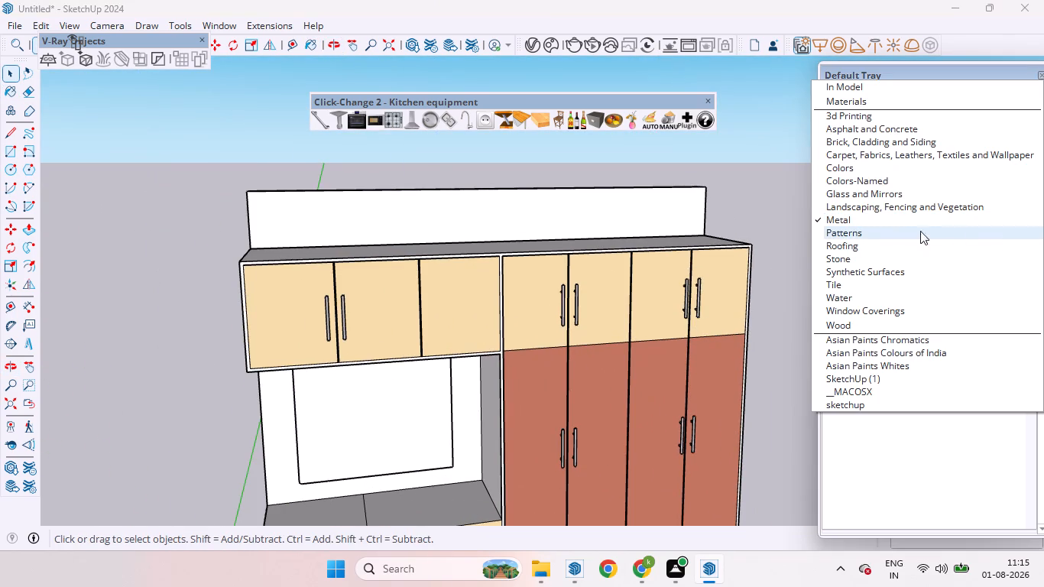
left_click(851, 172)
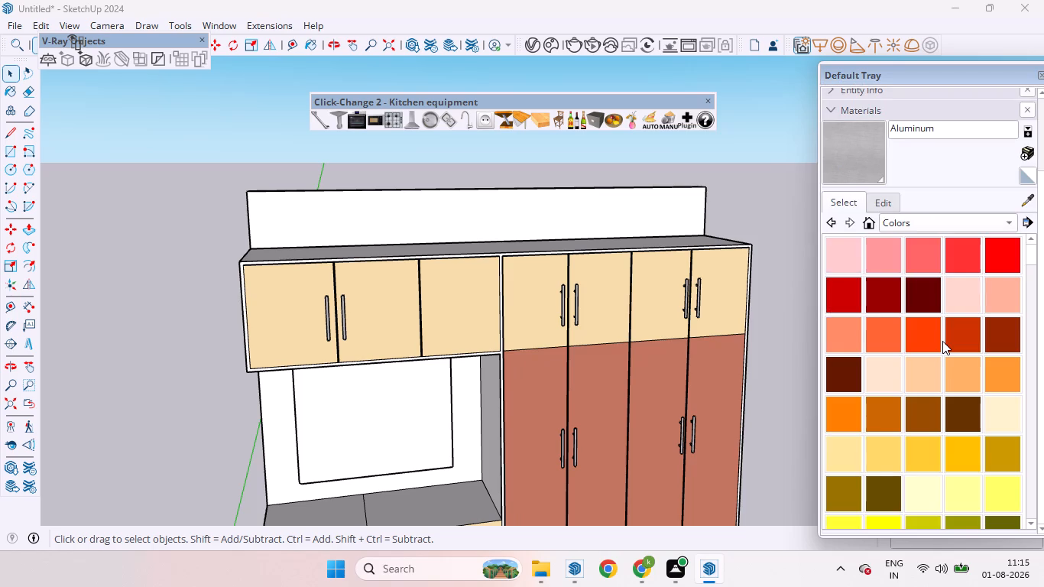
scroll(929, 368, "down", 2)
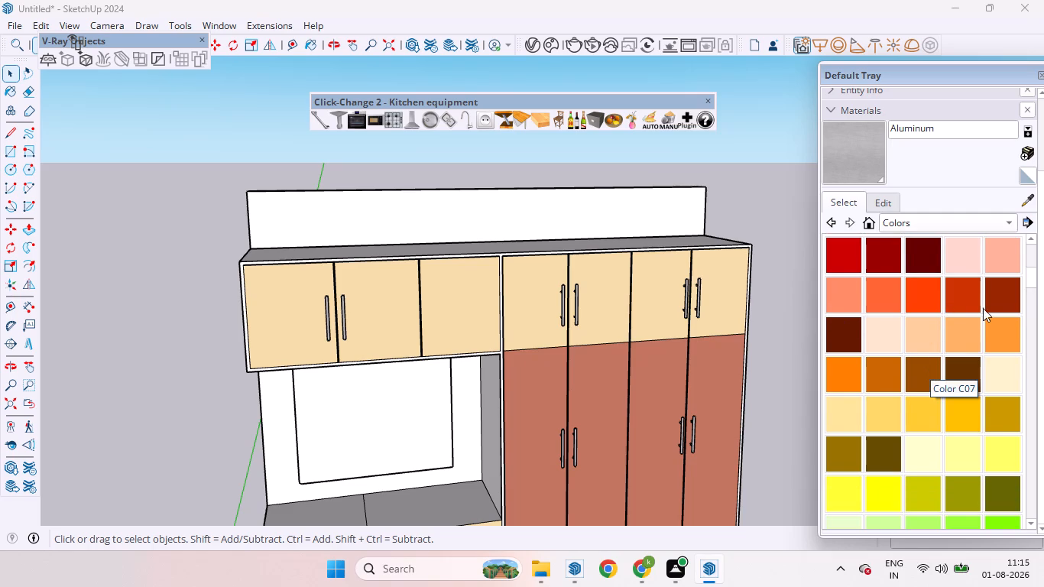
scroll(957, 344, "down", 9)
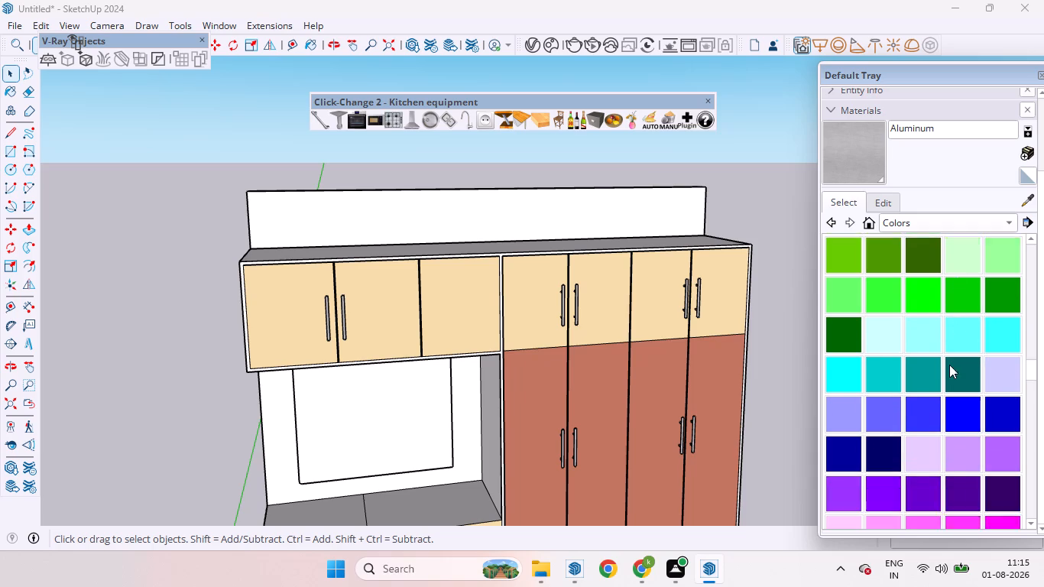
scroll(949, 365, "down", 1)
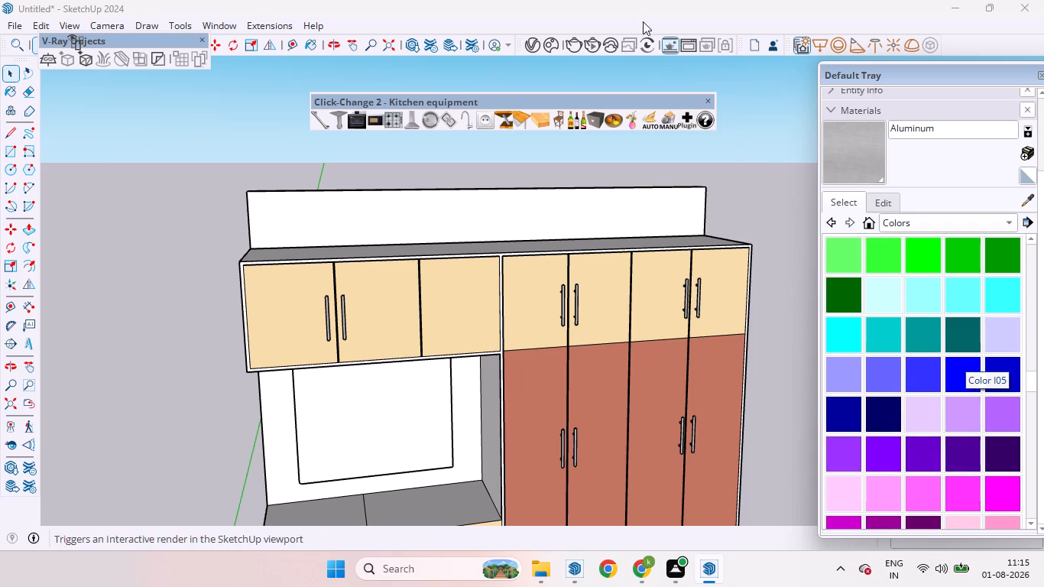
Show the Lightbeans plugin toolbar.
right_click(625, 12)
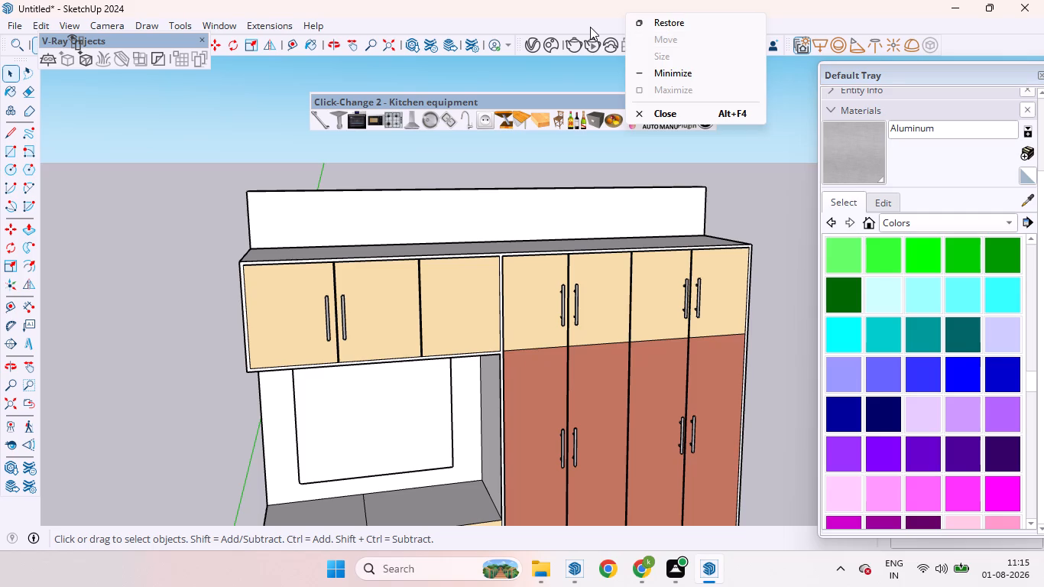
left_click(590, 27)
right_click(963, 41)
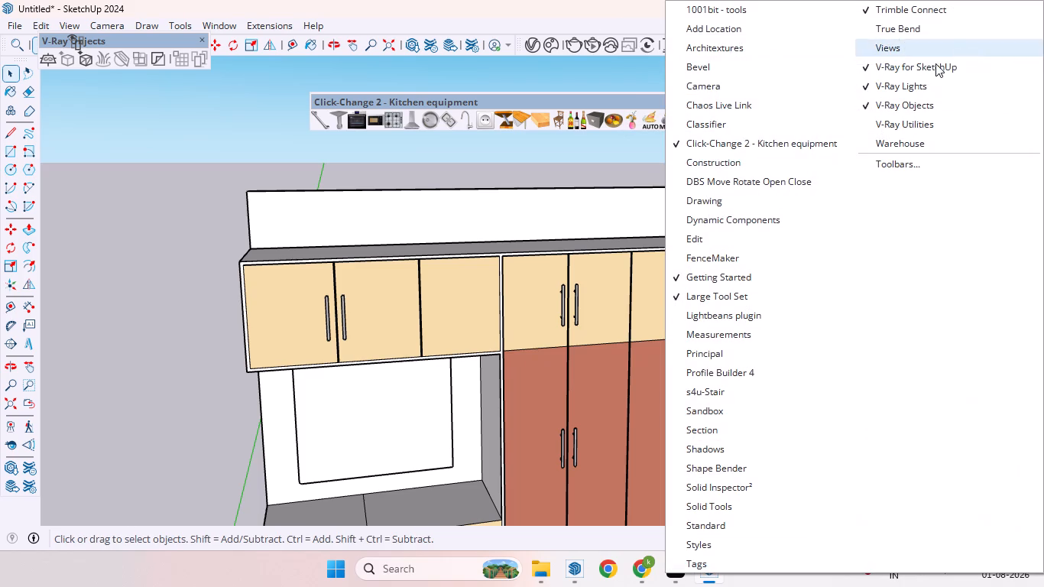
left_click(712, 319)
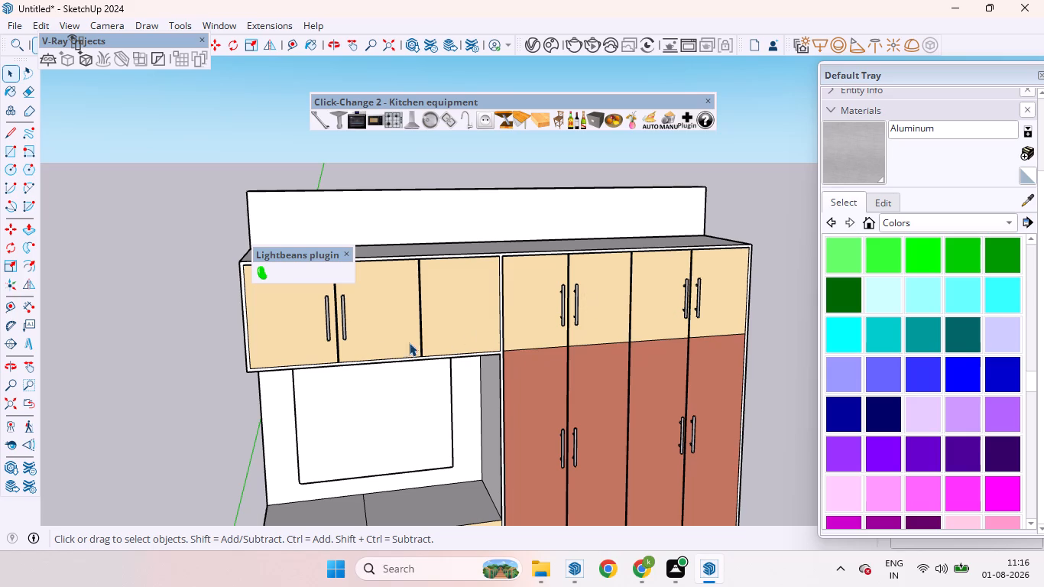
Open the Lightbeans texture library and display its interior wood textures.
scroll(342, 355, "down", 5)
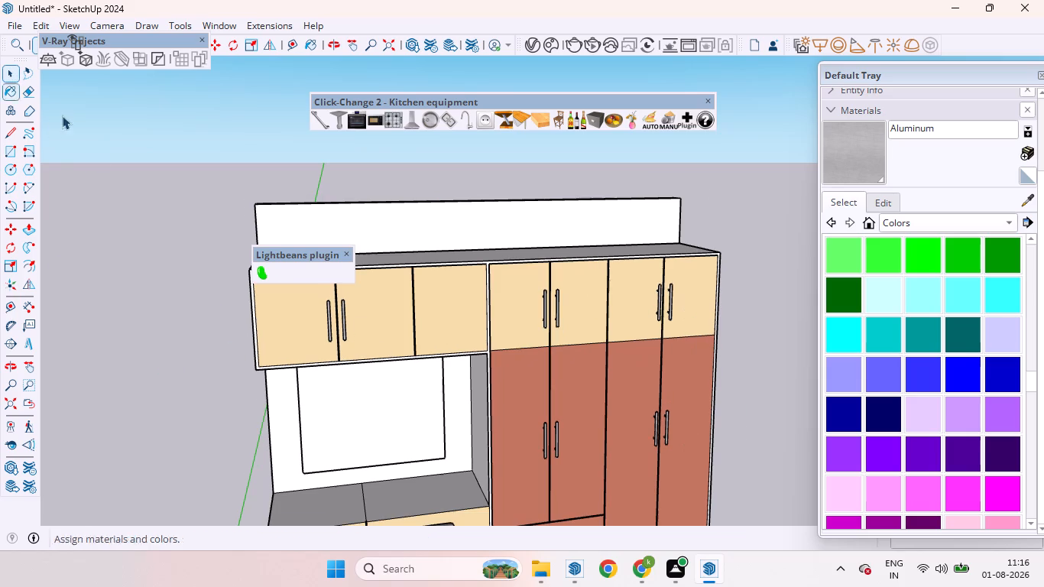
left_click(259, 274)
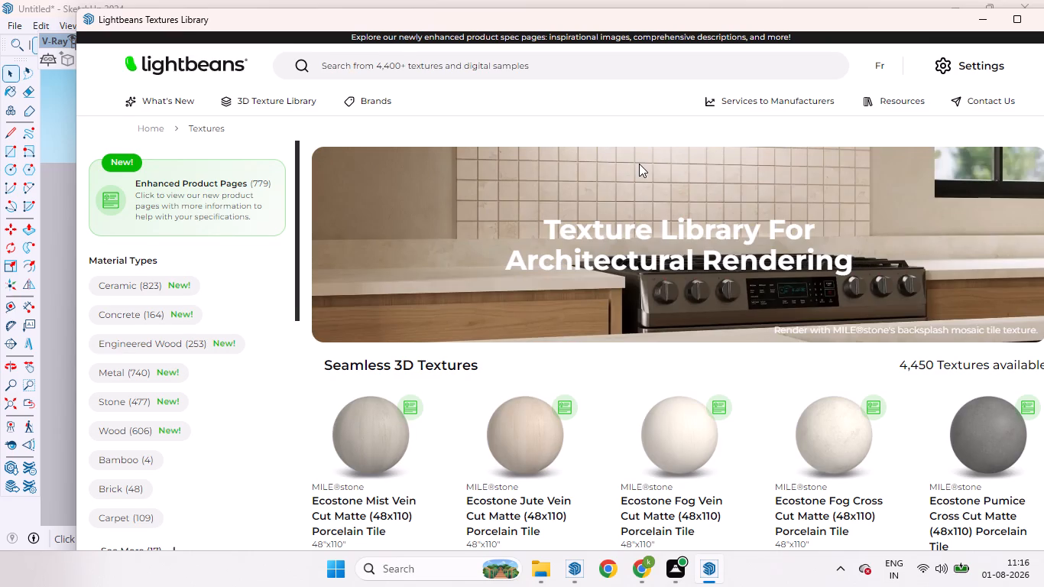
left_click(255, 100)
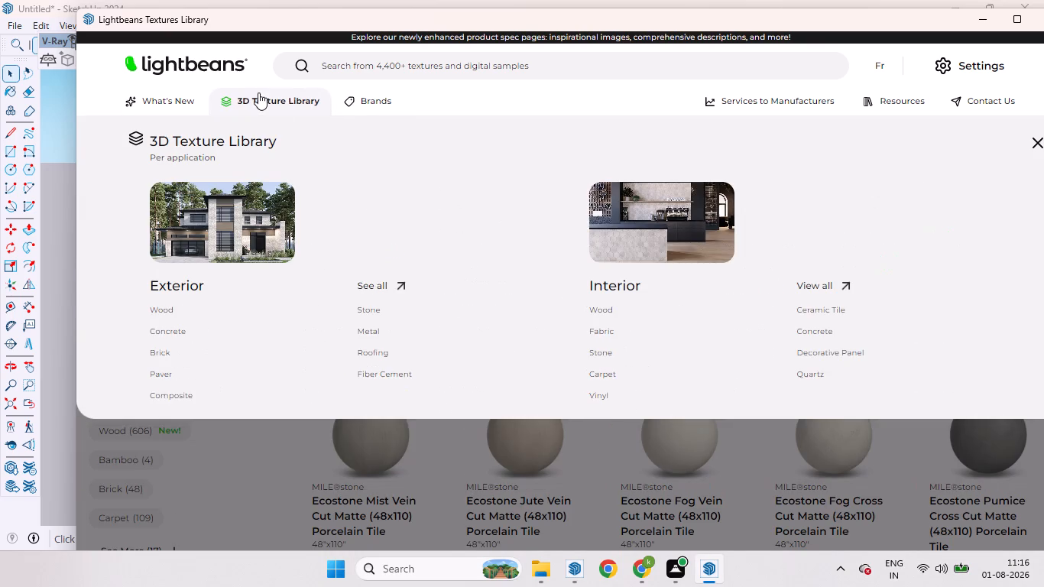
left_click(596, 314)
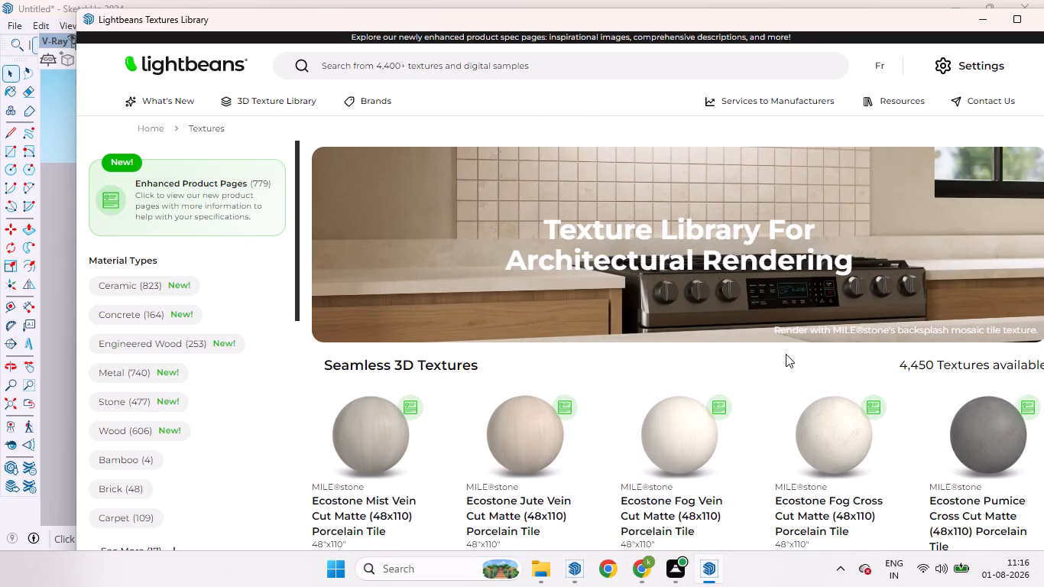
Examine the available interior wood textures for a finish that suits the unit's frame.
scroll(553, 391, "down", 1)
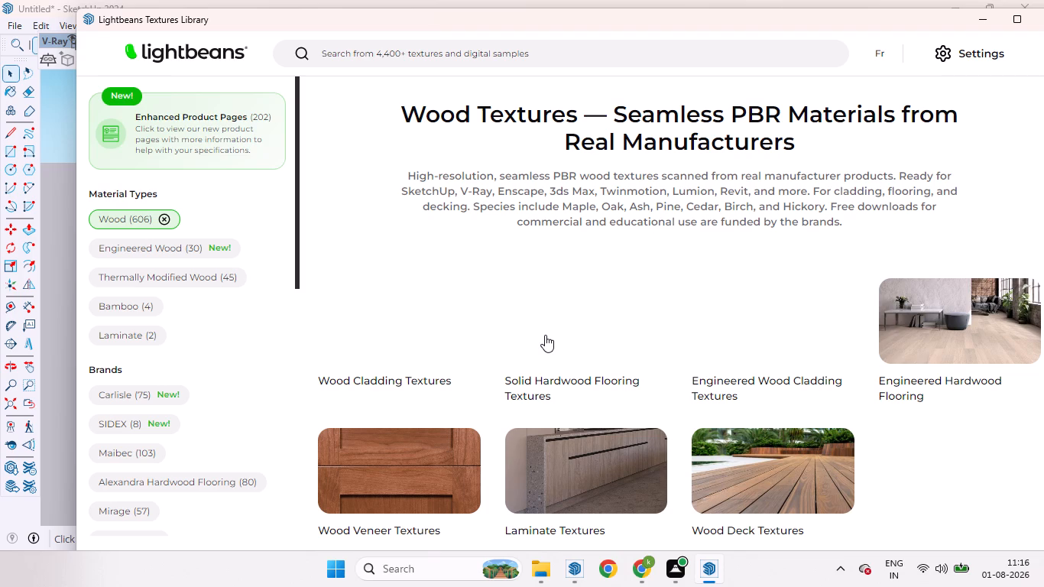
scroll(500, 388, "down", 5)
scroll(485, 572, "down", 11)
scroll(706, 284, "down", 5)
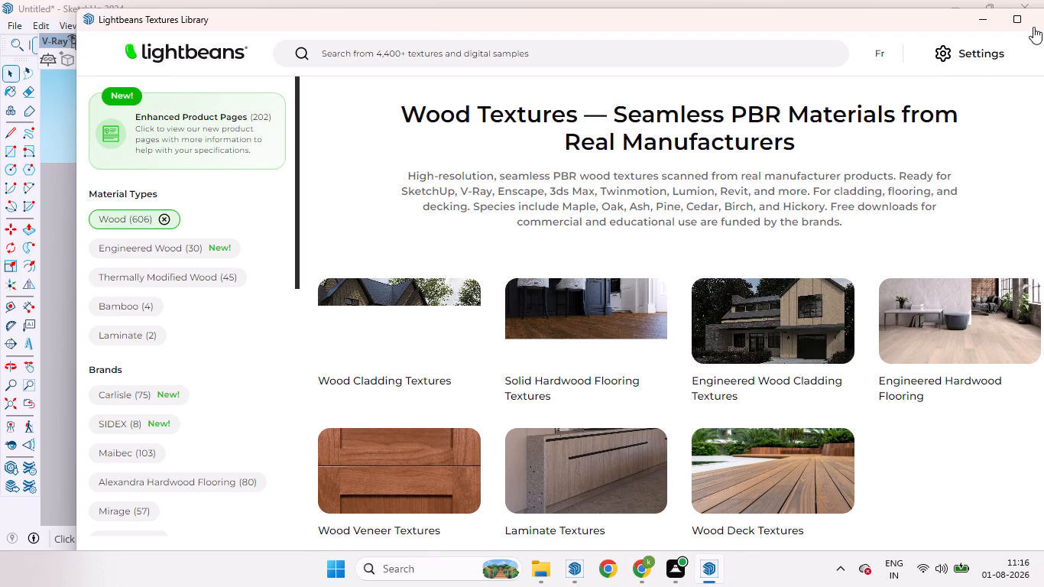
scroll(1033, 27, "down", 16)
scroll(298, 288, "down", 12)
scroll(521, 341, "up", 3)
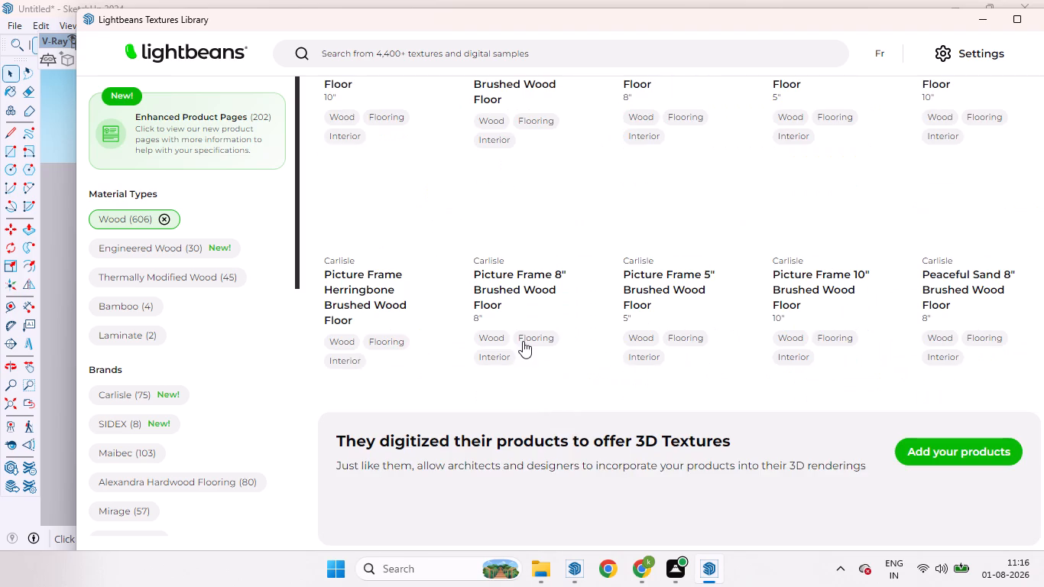
scroll(523, 341, "up", 10)
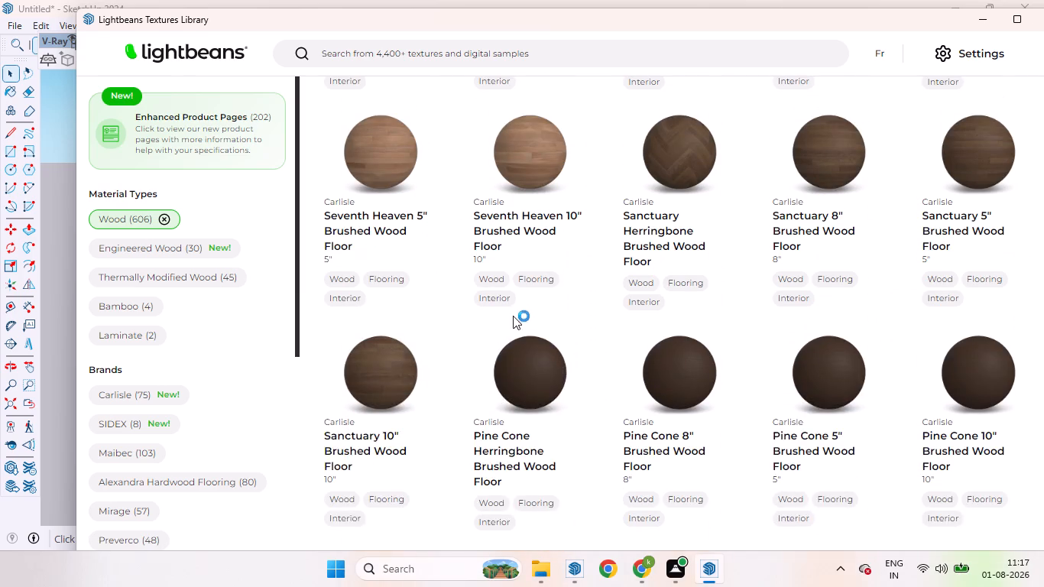
scroll(513, 316, "up", 4)
scroll(649, 297, "up", 4)
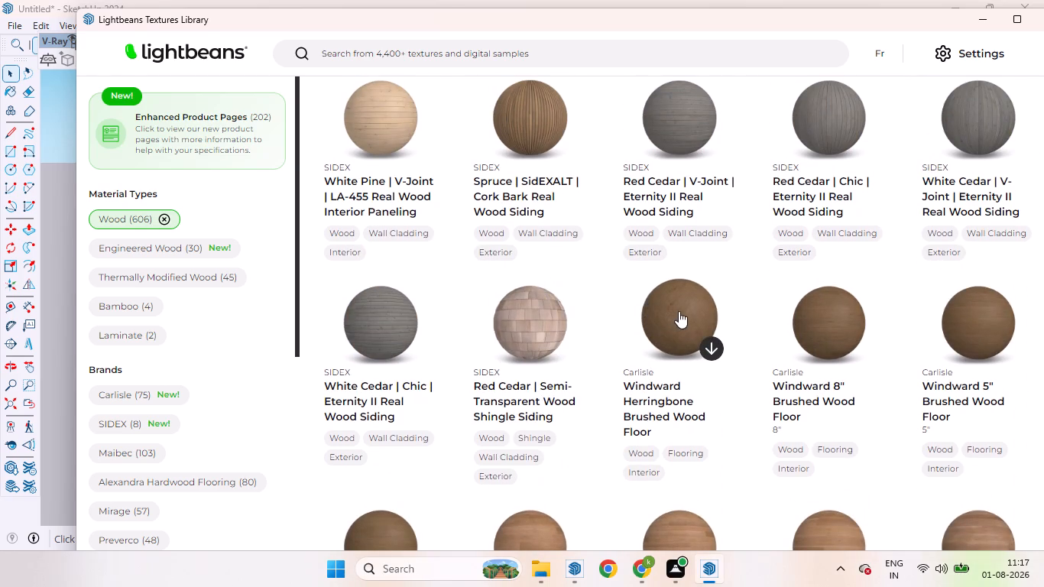
scroll(664, 313, "up", 9)
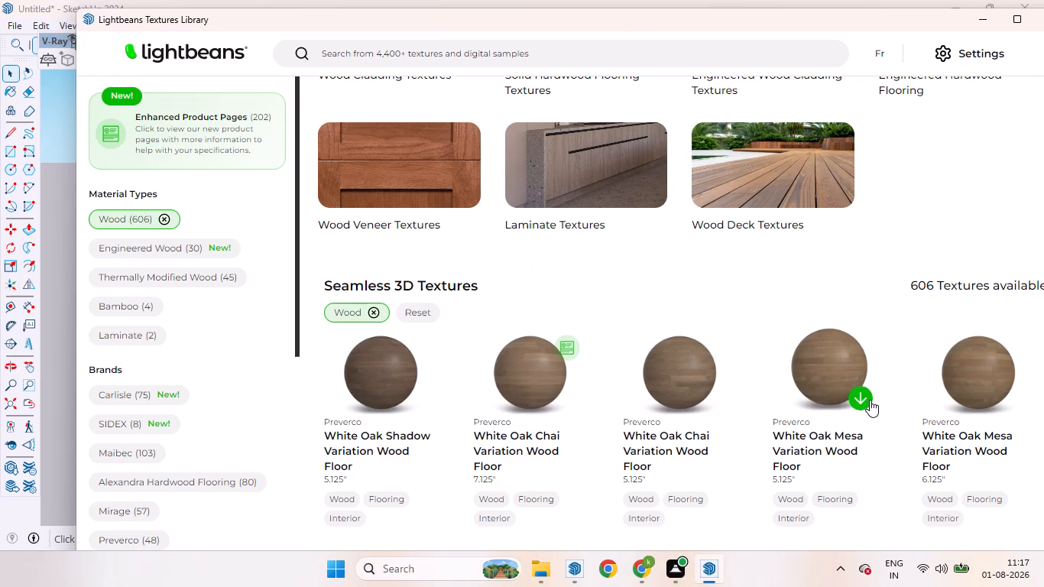
Download Preverco's White Oak Mesa Variation Wood Floor texture in the 5.125" size into the model and close the texture library.
left_click(867, 400)
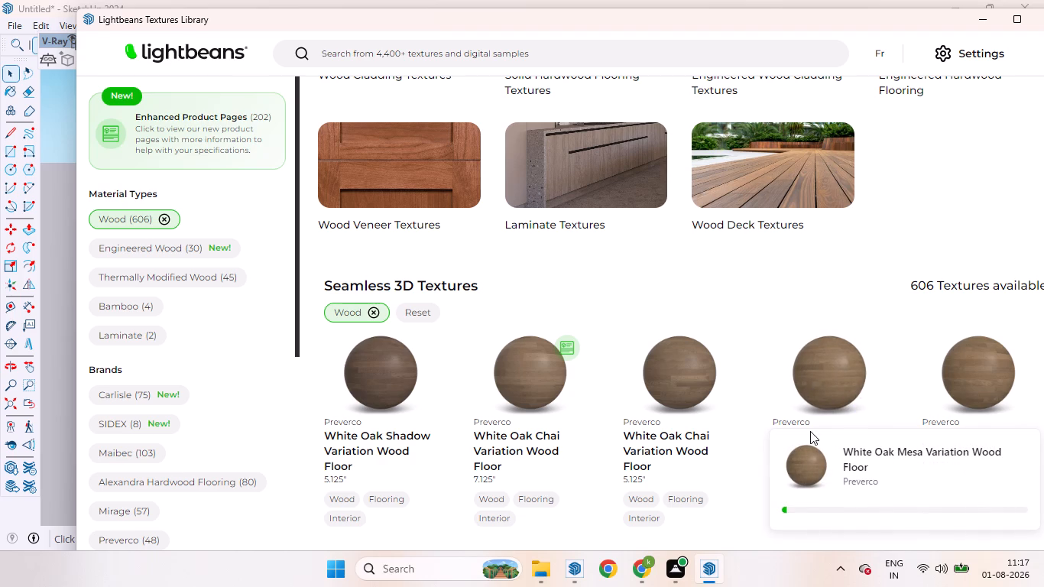
left_click_drag(859, 23, 554, 93)
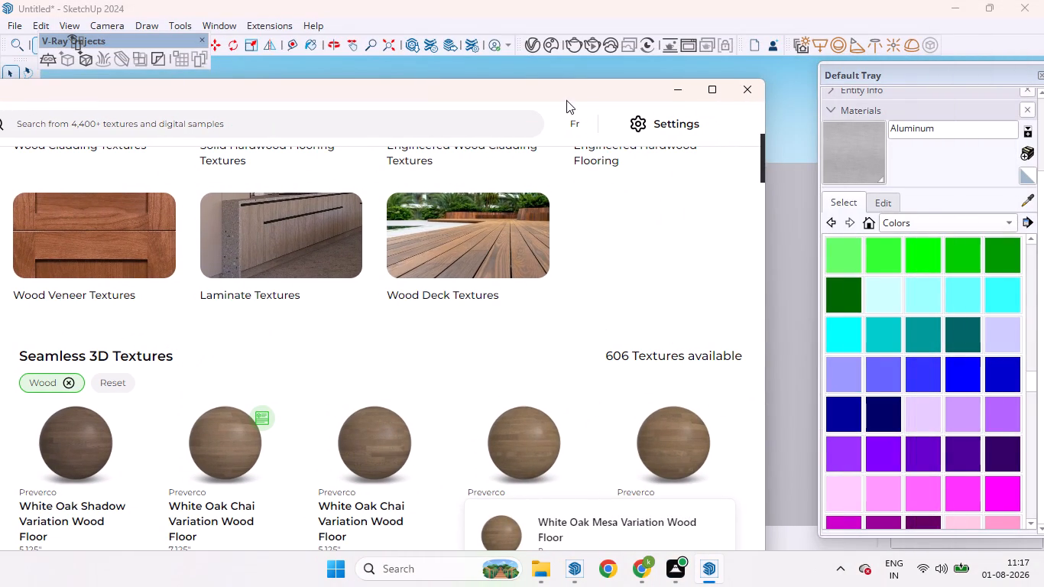
left_click_drag(565, 100, 563, 62)
left_click_drag(574, 87, 577, 48)
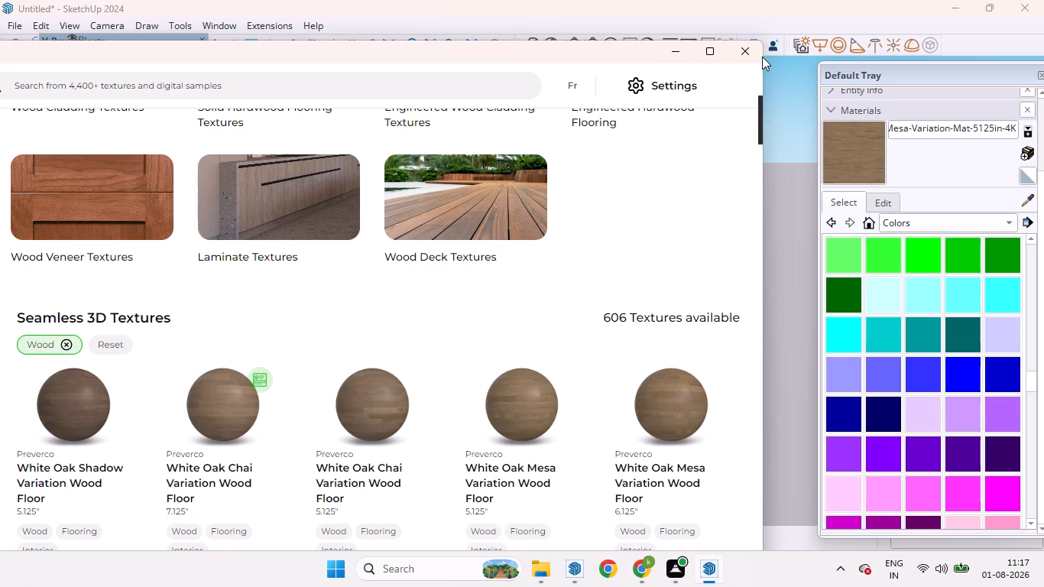
left_click(743, 48)
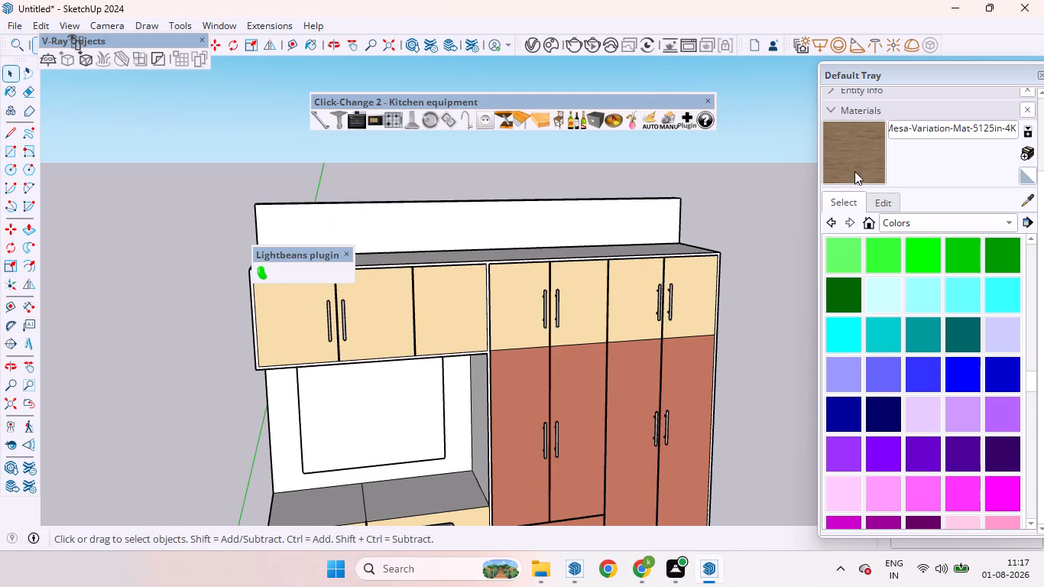
Paint the front edge of the frame above the upper doors with the downloaded White Oak Mesa Variation material.
left_click(852, 152)
scroll(660, 248, "up", 20)
scroll(660, 248, "up", 1)
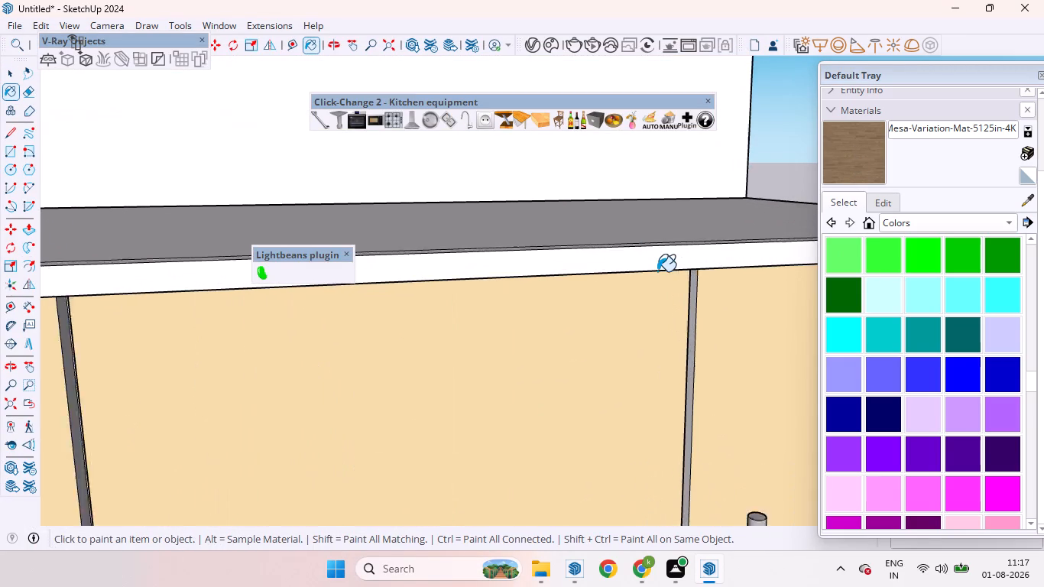
scroll(657, 271, "up", 2)
left_click(632, 255)
left_click(632, 262)
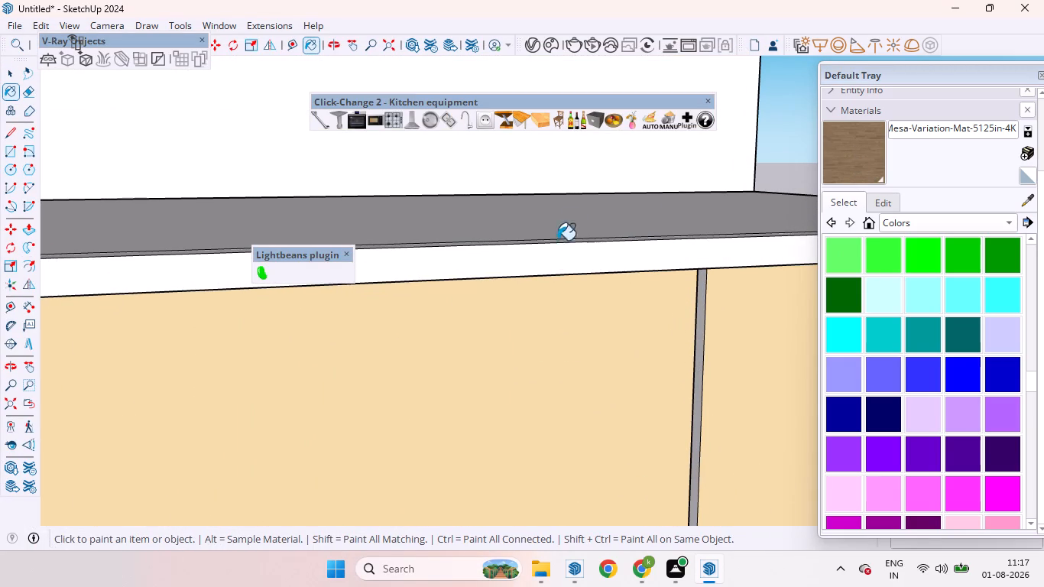
scroll(669, 240, "down", 12)
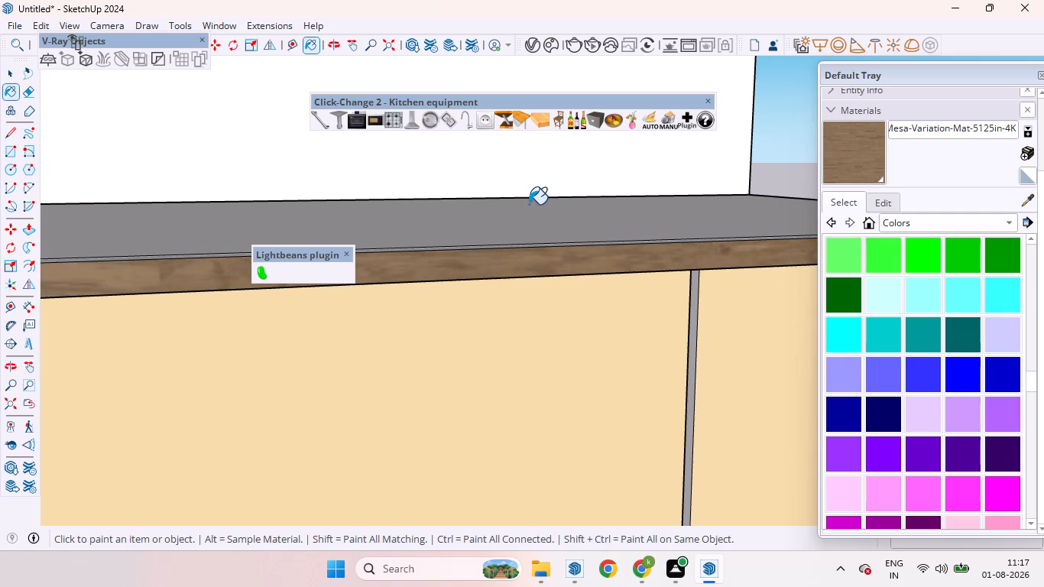
Undo the White Oak Mesa Variation paint on the frame's front edge above the upper doors.
scroll(517, 224, "down", 7)
scroll(590, 222, "down", 20)
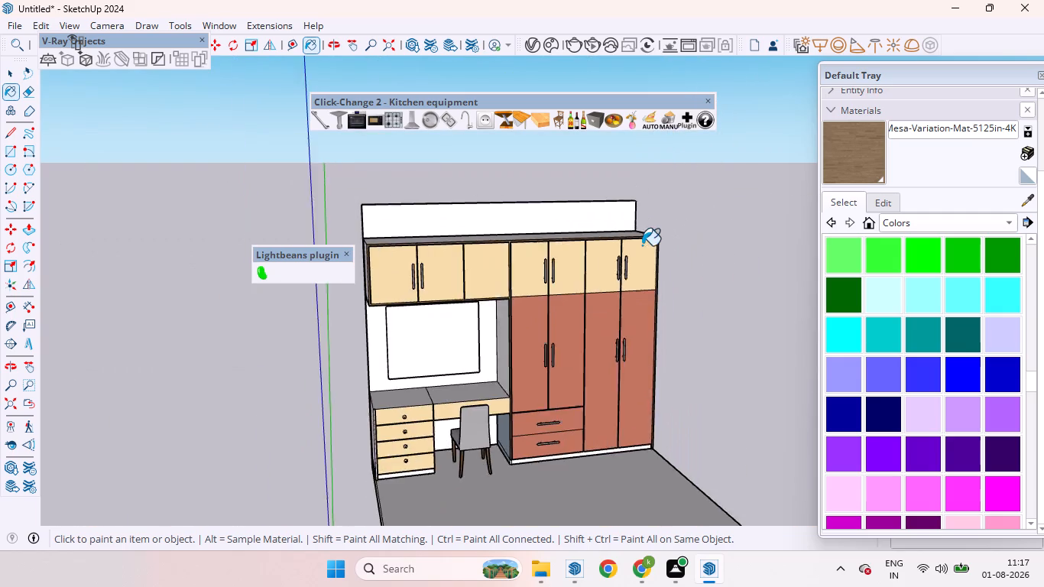
scroll(642, 245, "down", 6)
scroll(538, 415, "up", 7)
scroll(579, 221, "up", 6)
scroll(582, 245, "down", 5)
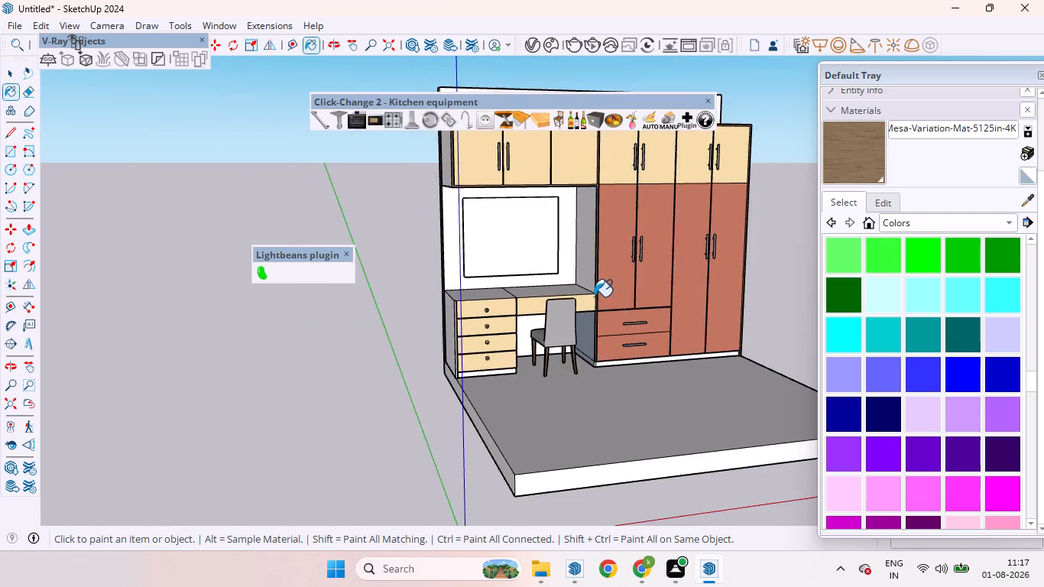
scroll(594, 297, "down", 7)
scroll(704, 265, "up", 10)
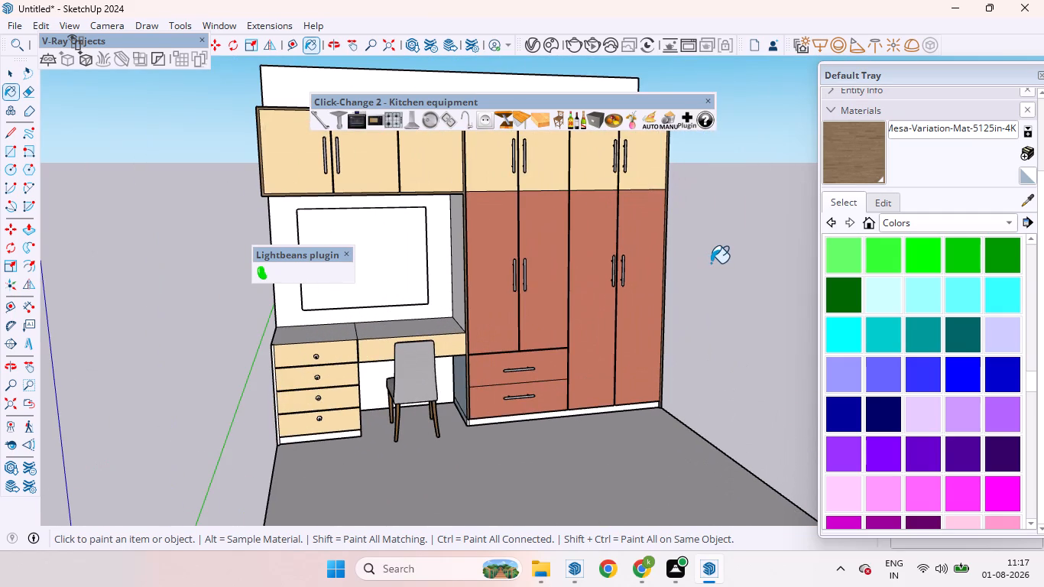
key("ctrl+z")
key("ctrl+z")
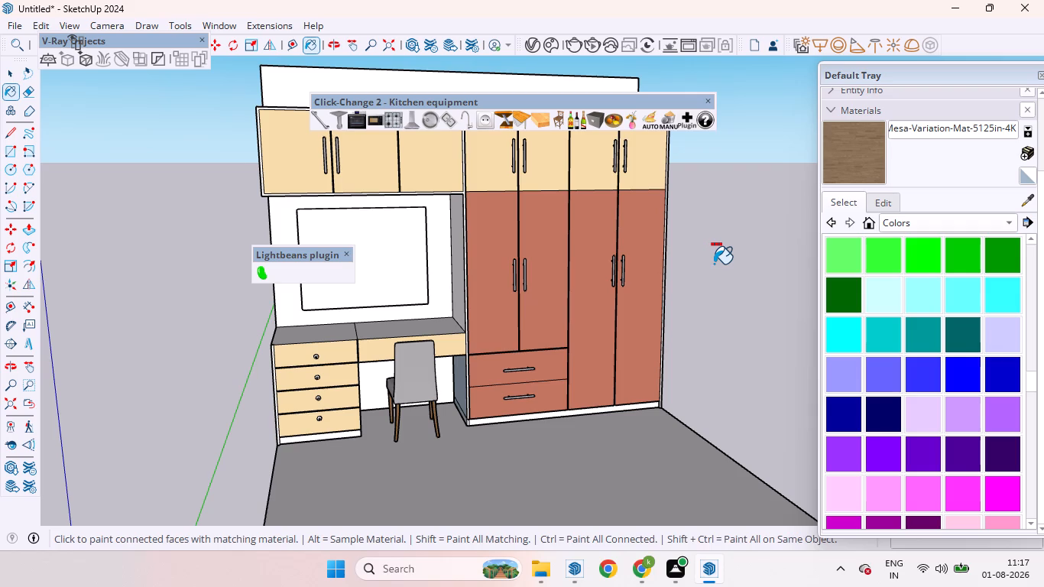
key("space")
Switch the material library from Colors to the Wood collection.
scroll(698, 198, "down", 5)
scroll(557, 139, "up", 4)
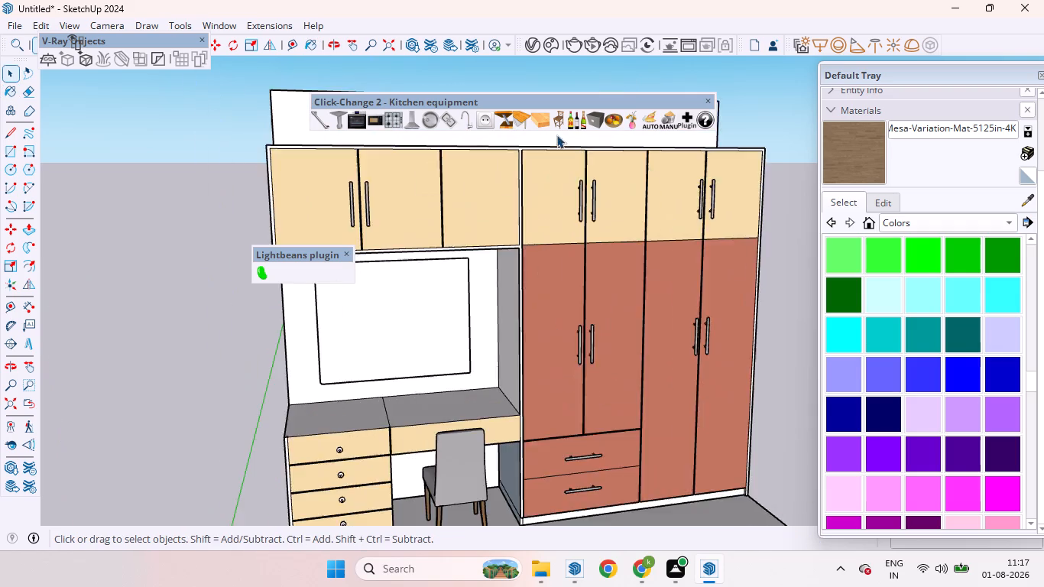
scroll(556, 135, "up", 4)
left_click(1007, 225)
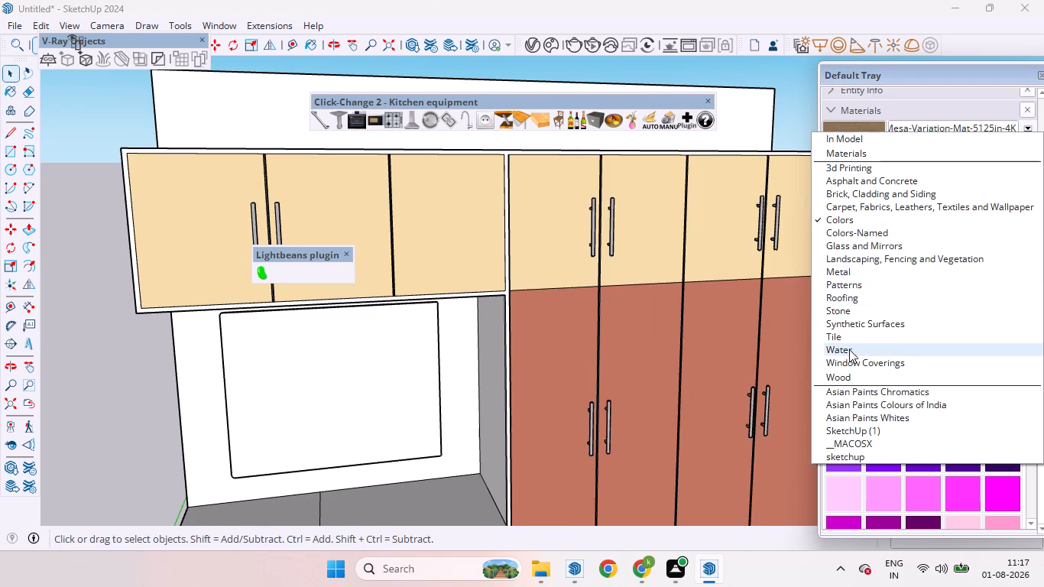
left_click(858, 375)
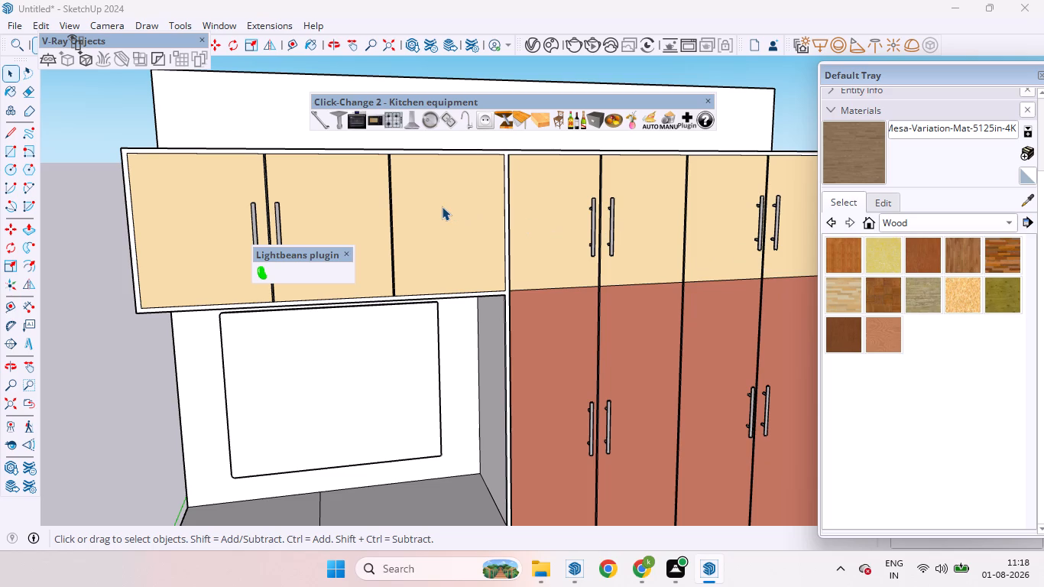
scroll(310, 163, "down", 5)
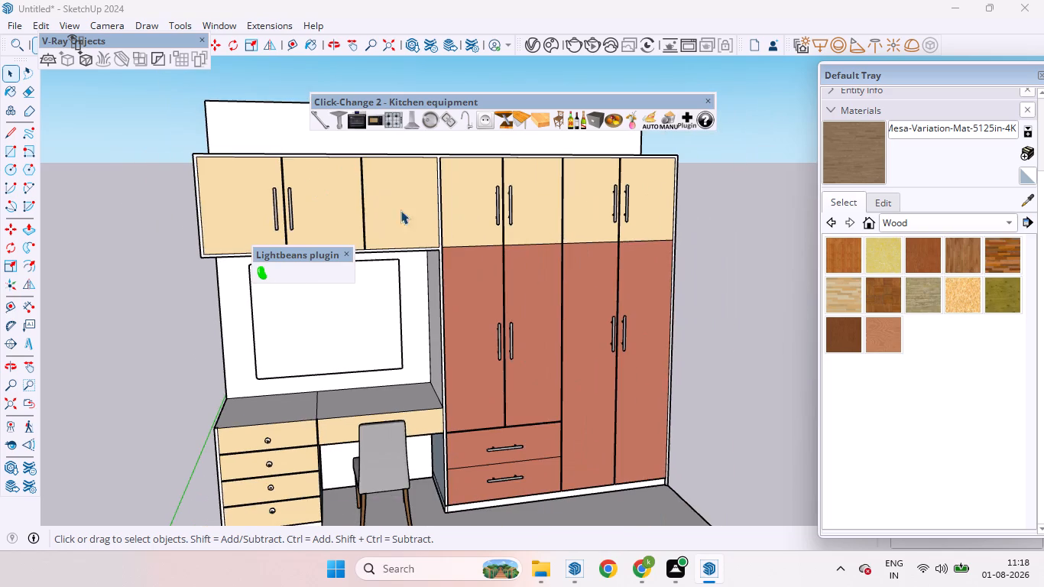
scroll(530, 224, "up", 4)
scroll(466, 202, "down", 9)
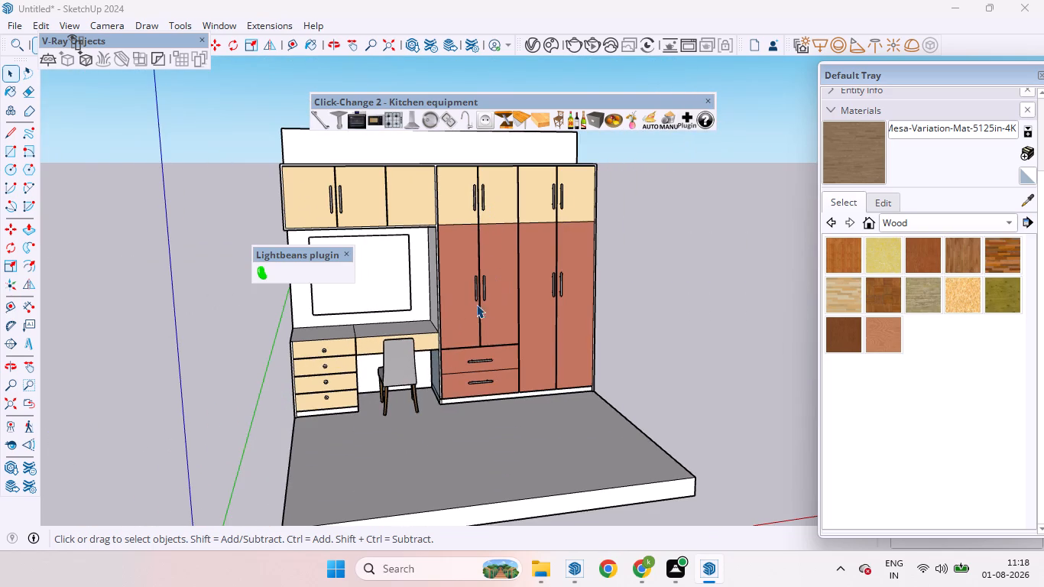
scroll(503, 380, "up", 3)
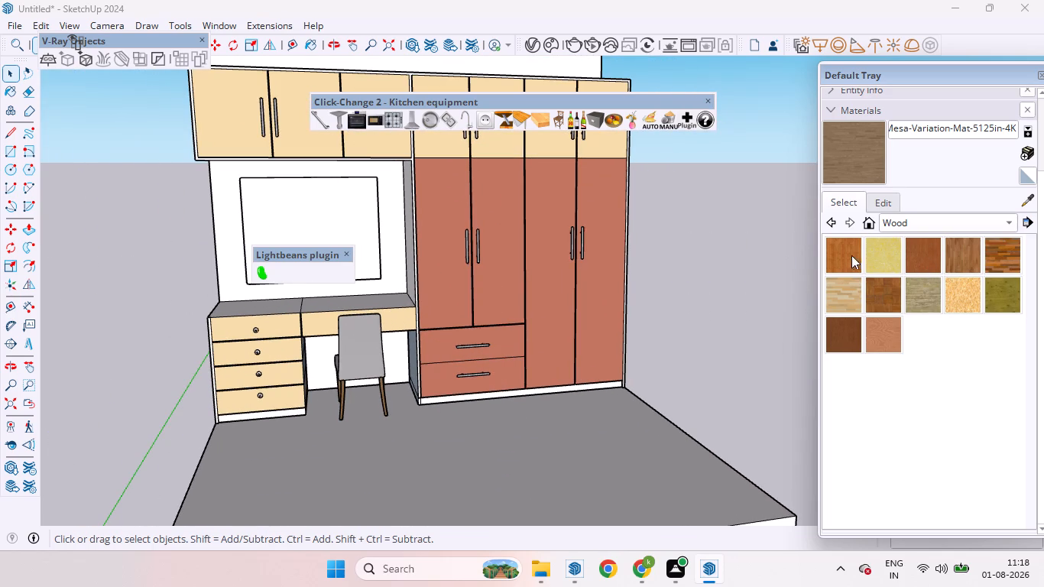
Paint the wardrobe plinth's front face and the small end face beside it with Wood Cherry Original.
left_click(929, 259)
scroll(528, 406, "up", 2)
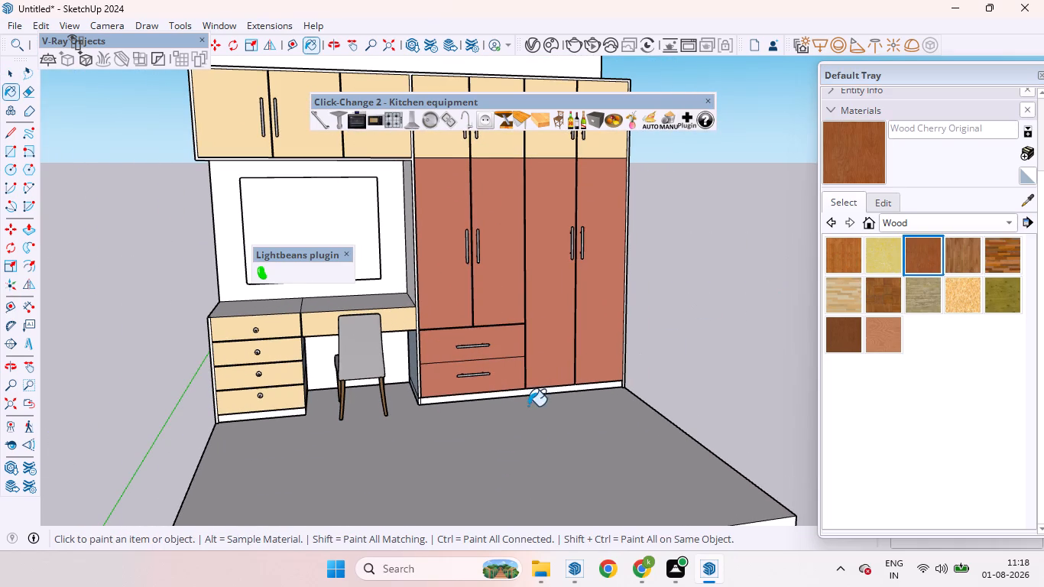
scroll(528, 406, "up", 4)
middle_click_drag(528, 412, 557, 306)
scroll(449, 344, "up", 1)
middle_click_drag(438, 271, 451, 400)
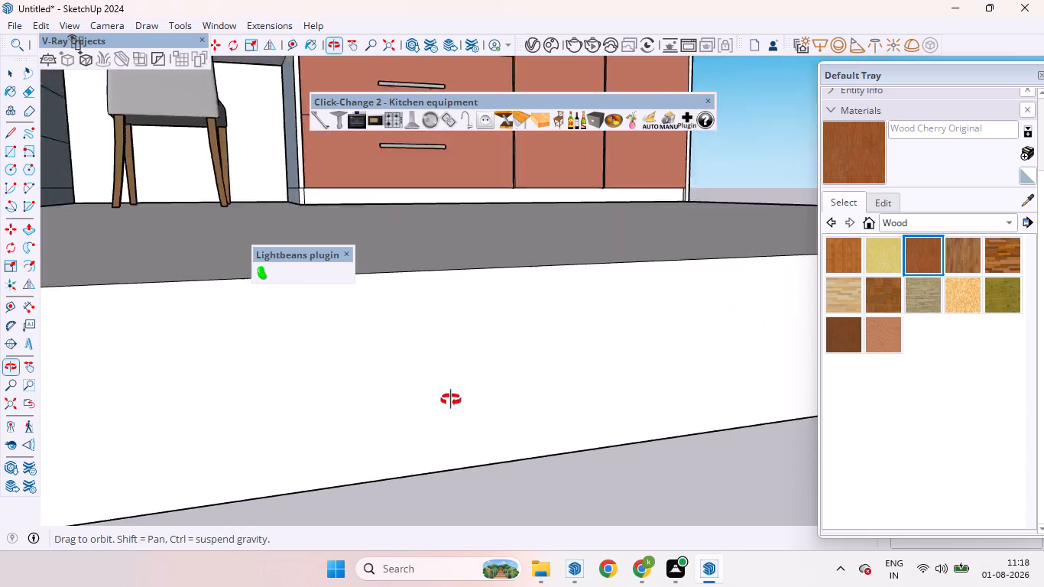
middle_click_drag(451, 400, 469, 442)
scroll(460, 278, "down", 6)
scroll(529, 374, "down", 2)
scroll(540, 395, "up", 1)
scroll(543, 400, "down", 6)
scroll(500, 336, "down", 7)
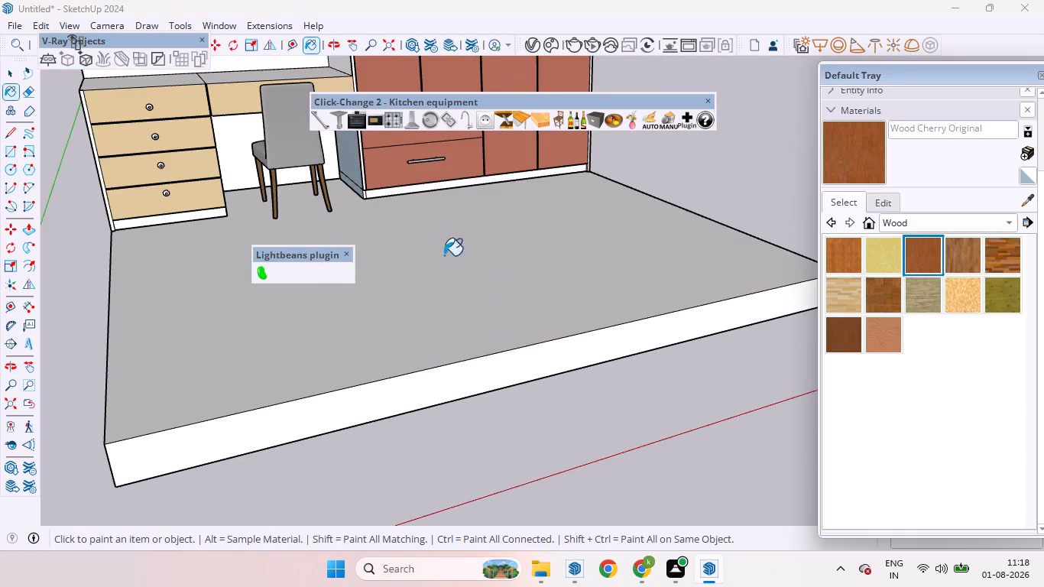
scroll(366, 201, "up", 19)
left_click(394, 188)
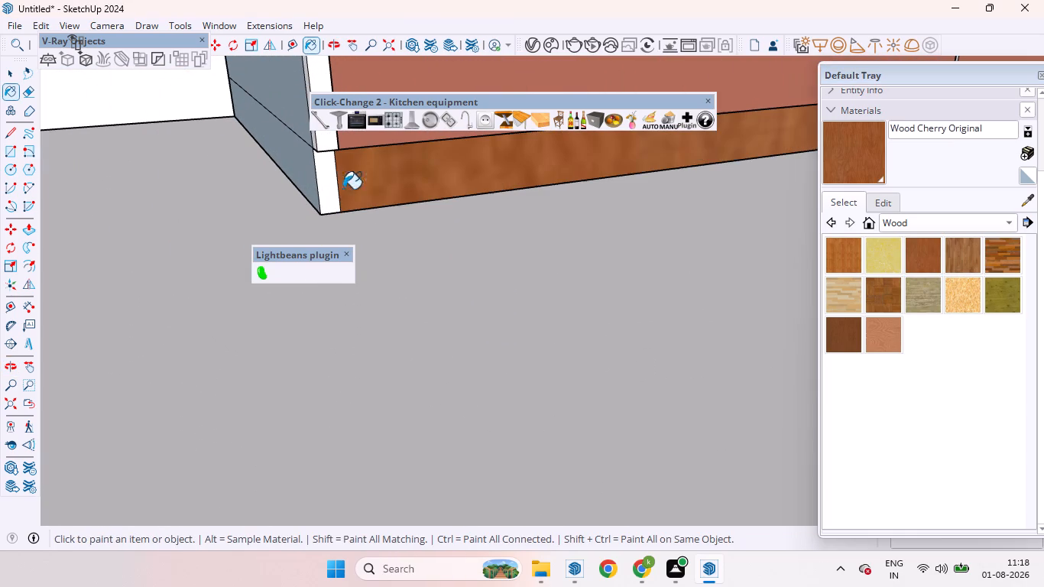
left_click(326, 193)
Repaint the front face of the wardrobe's plinth with Wood Bamboo.
scroll(431, 229, "down", 10)
scroll(438, 243, "up", 1)
scroll(439, 243, "down", 3)
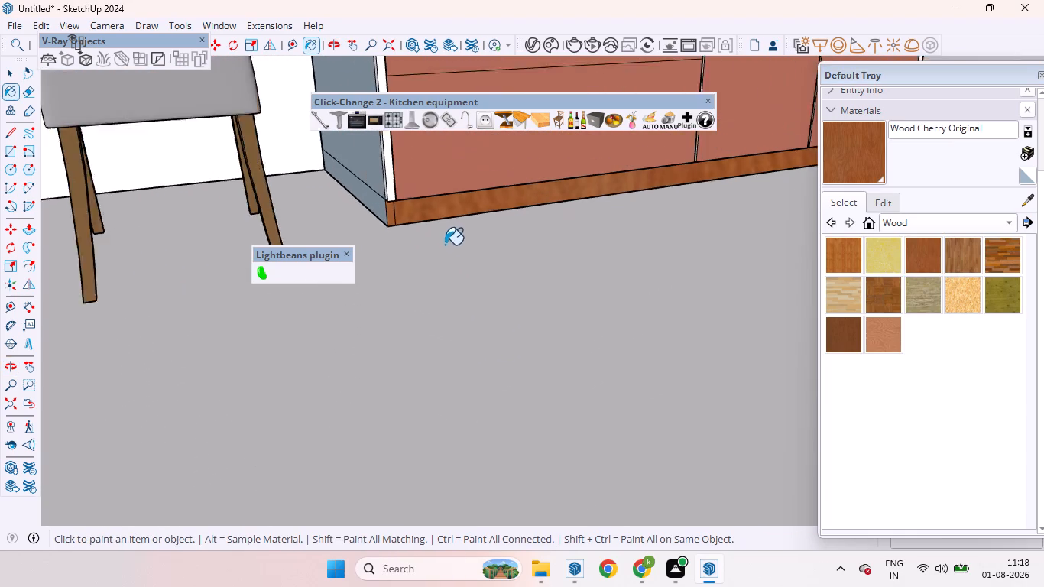
scroll(453, 248, "down", 13)
scroll(370, 210, "down", 2)
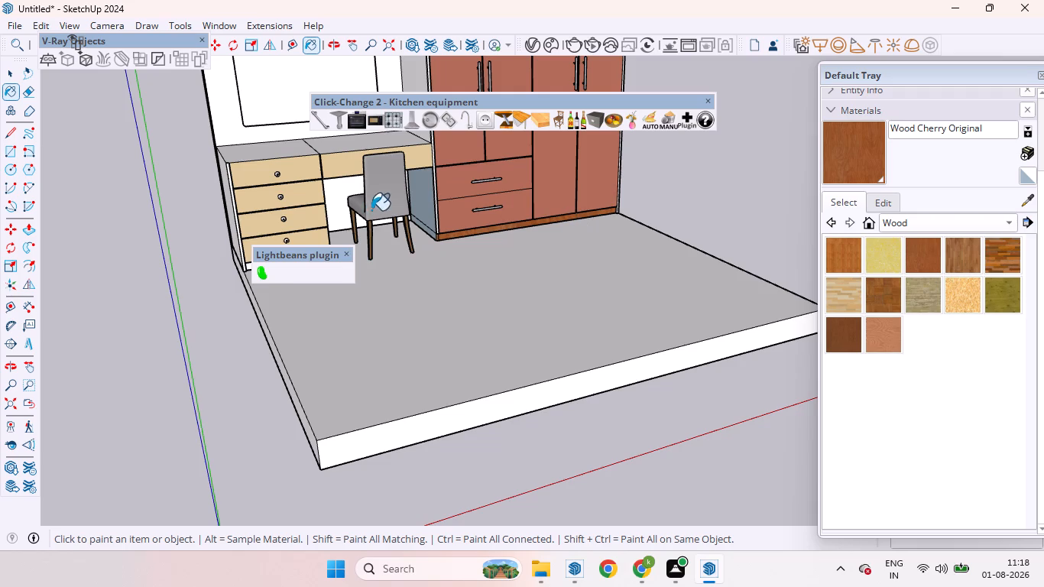
scroll(371, 210, "down", 10)
scroll(339, 245, "up", 17)
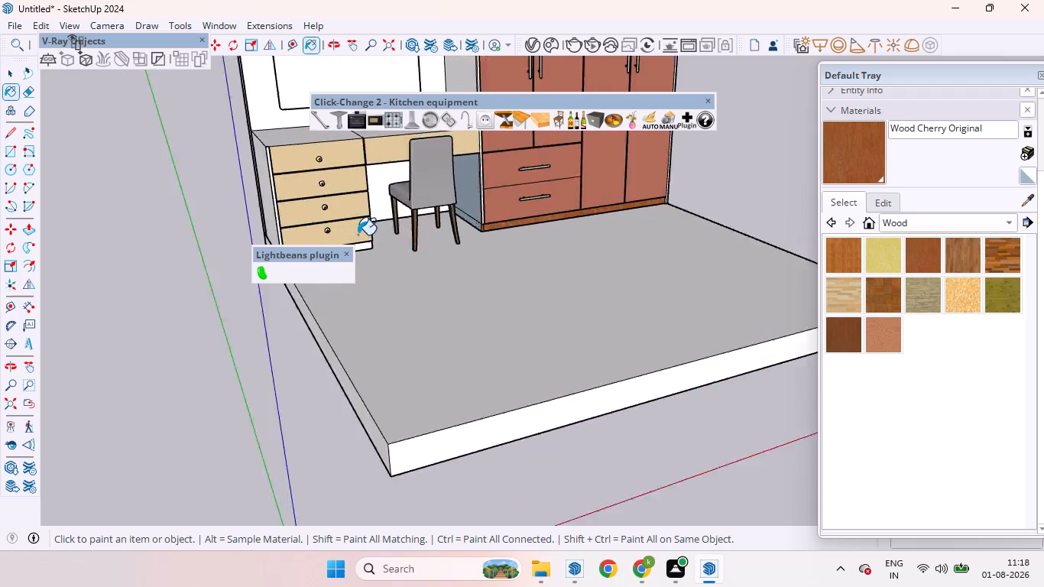
scroll(358, 235, "up", 1)
scroll(428, 229, "down", 9)
scroll(571, 243, "up", 1)
scroll(573, 244, "down", 10)
scroll(589, 245, "up", 10)
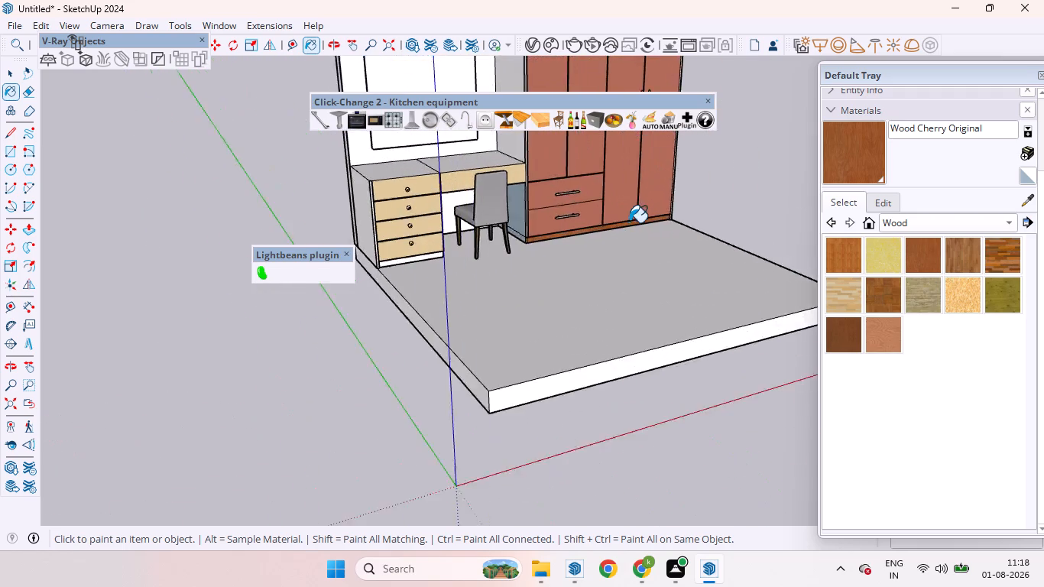
scroll(629, 222, "up", 7)
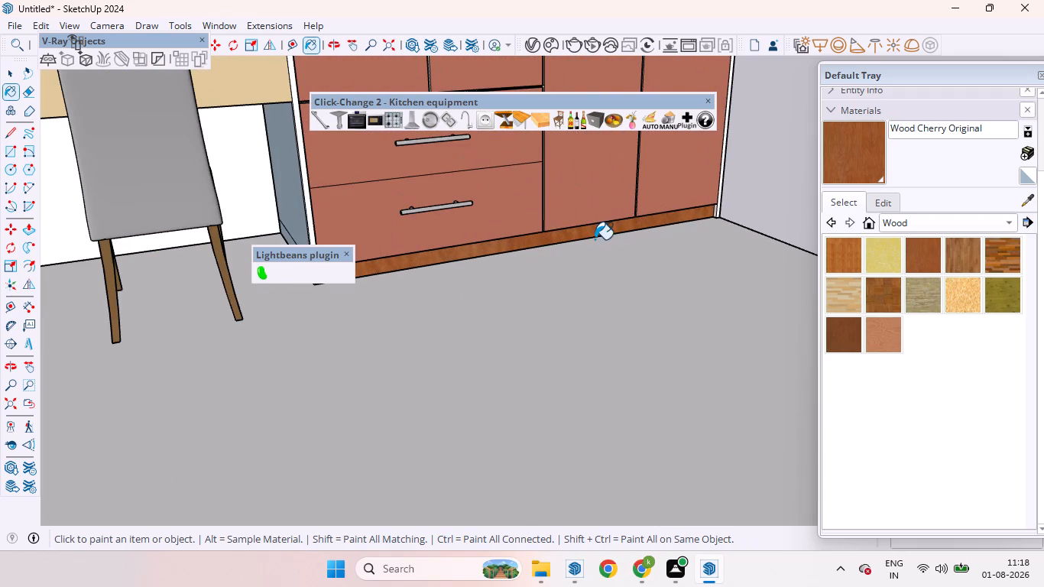
scroll(663, 222, "down", 6)
left_click(844, 247)
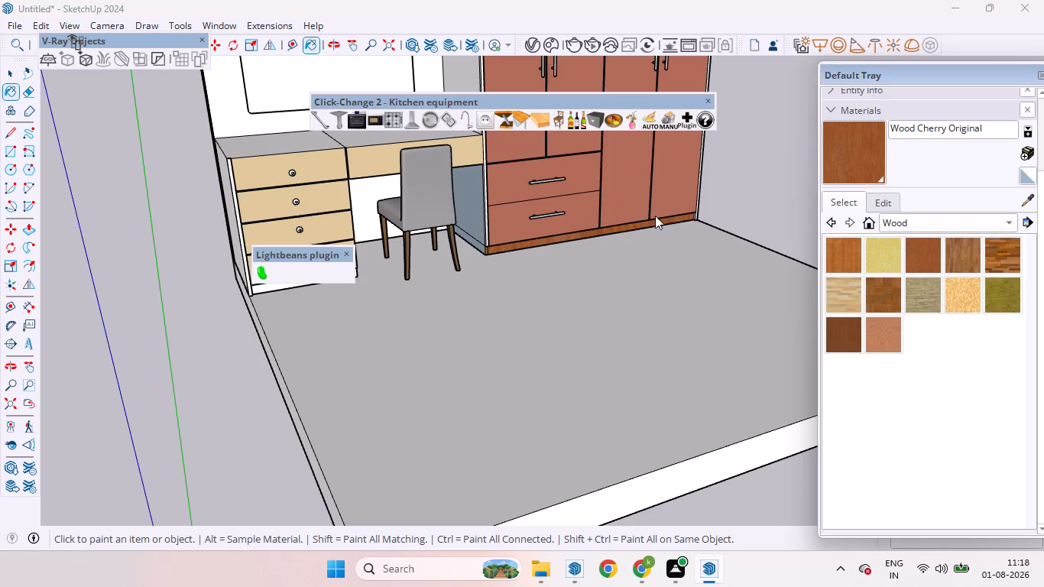
scroll(582, 186, "up", 11)
left_click(652, 287)
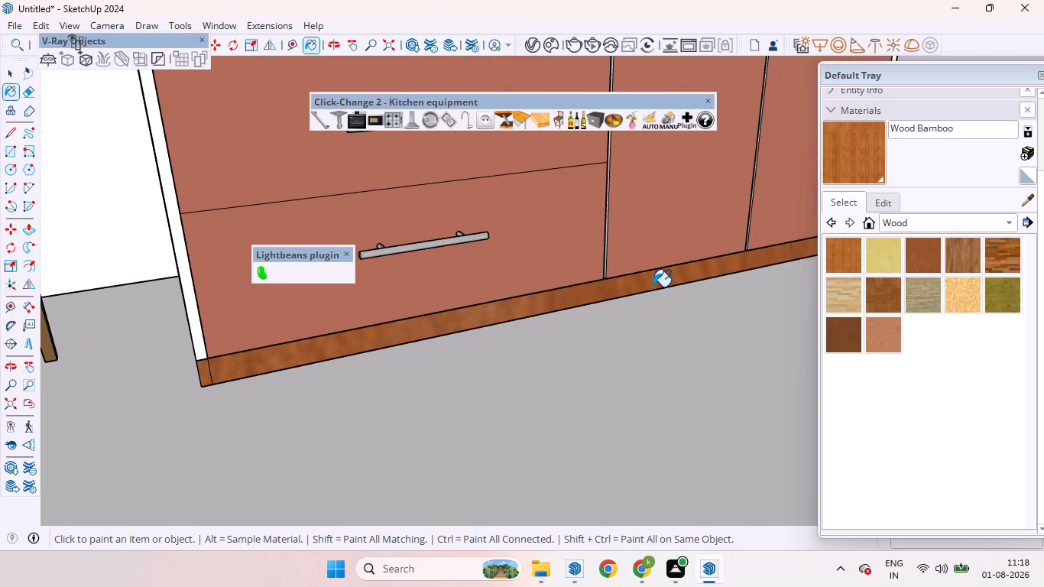
Paint the front of the plinth below the desk's drawer unit with Wood Bamboo.
scroll(643, 292, "down", 7)
scroll(650, 209, "down", 5)
scroll(650, 209, "up", 1)
scroll(651, 209, "down", 9)
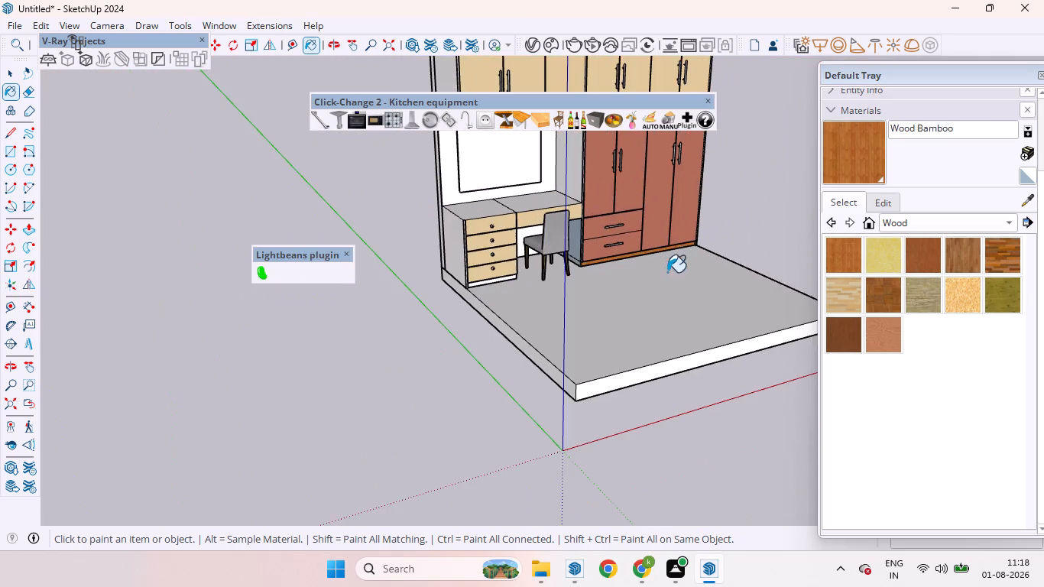
scroll(492, 275, "up", 18)
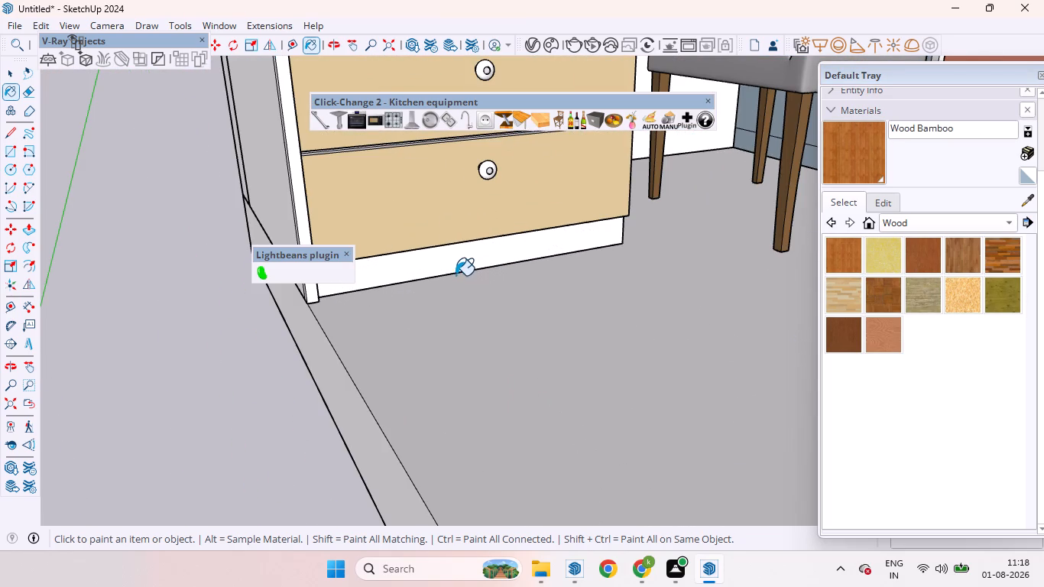
left_click(434, 274)
scroll(460, 297, "down", 15)
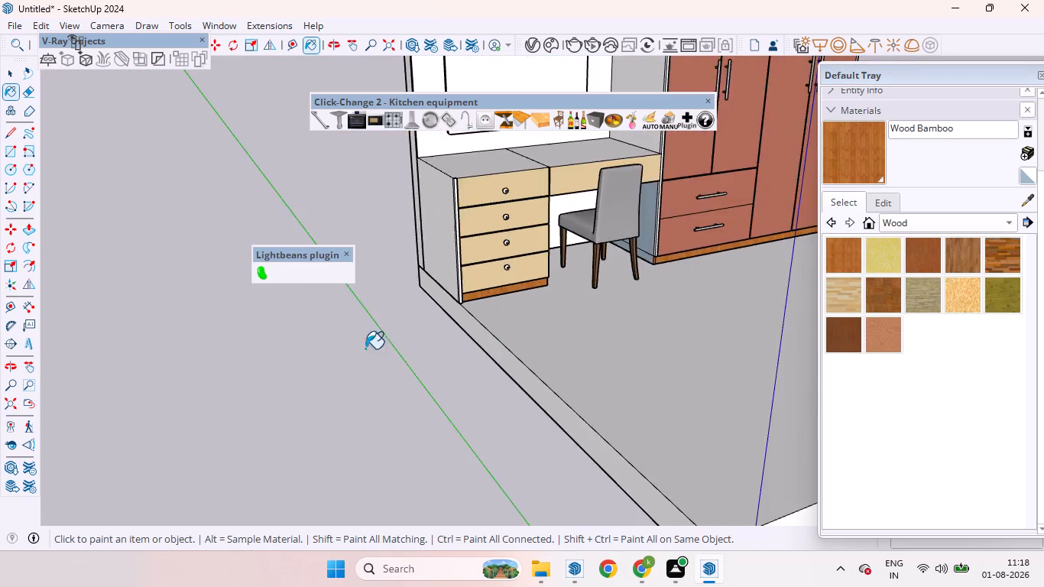
scroll(365, 349, "down", 6)
key("space")
Examine the unit's upper cabinets, wall panel and desk area for surfaces that still need work.
scroll(657, 268, "down", 6)
middle_click_drag(634, 277, 528, 205)
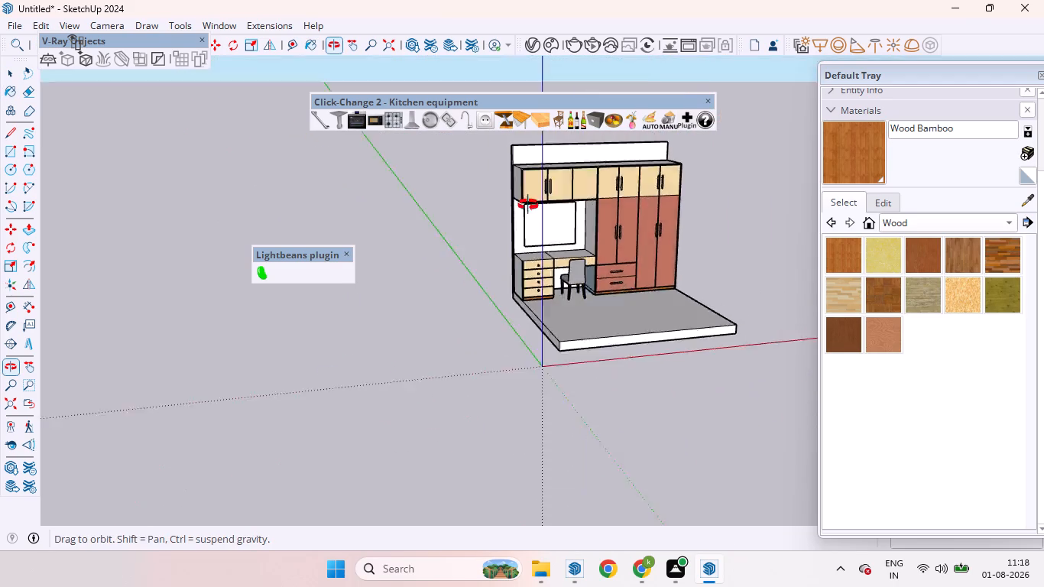
middle_click_drag(528, 205, 515, 164)
scroll(568, 161, "up", 11)
scroll(522, 170, "down", 3)
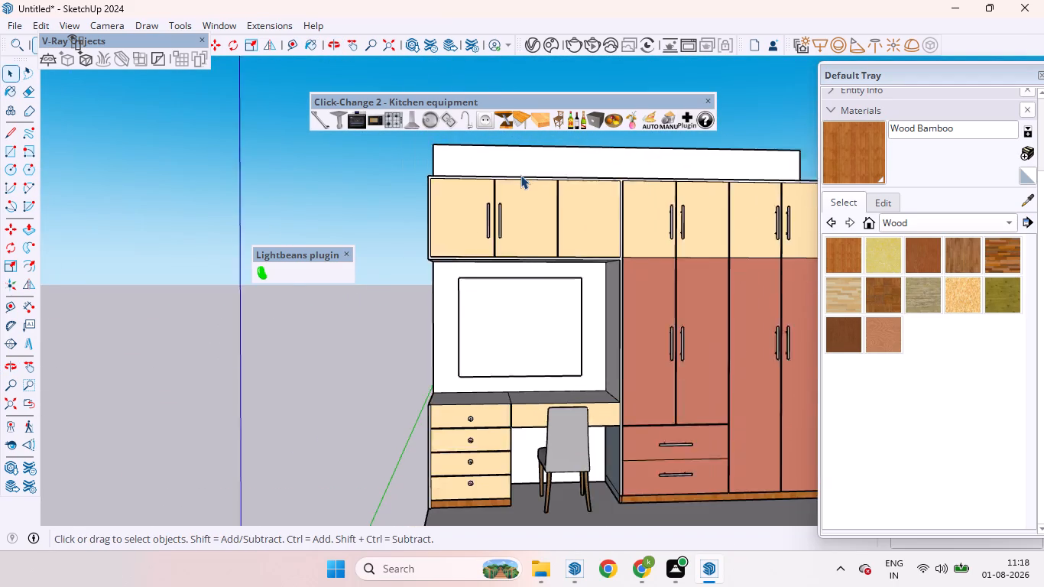
scroll(520, 175, "down", 1)
scroll(509, 175, "up", 2)
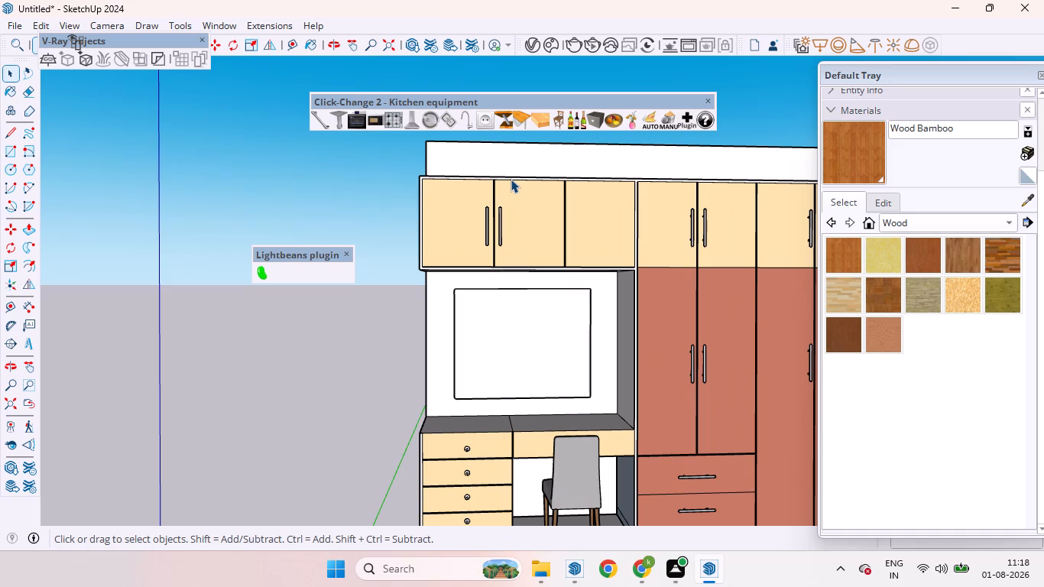
scroll(487, 383, "down", 3)
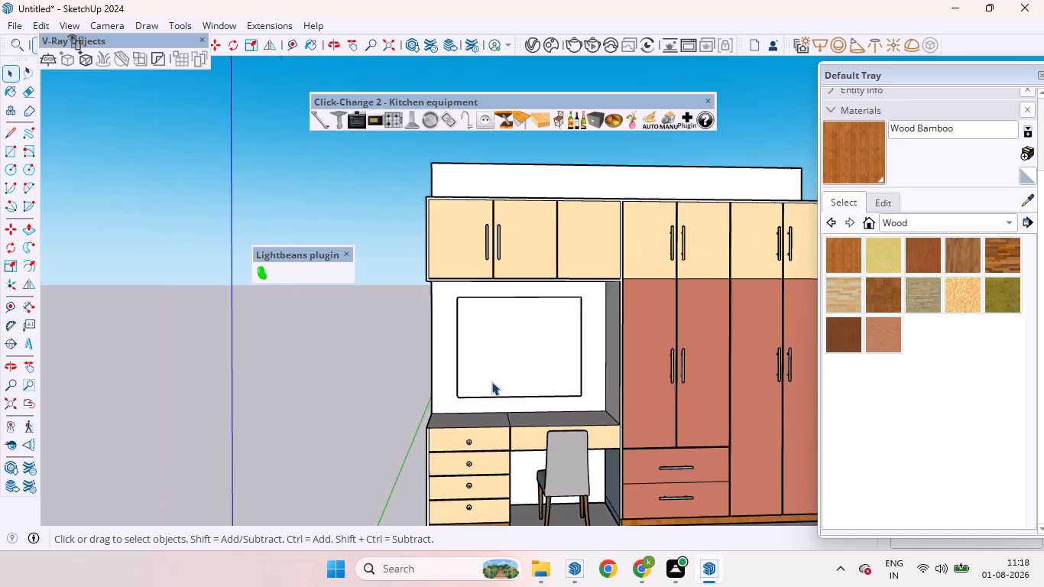
scroll(489, 429, "up", 5)
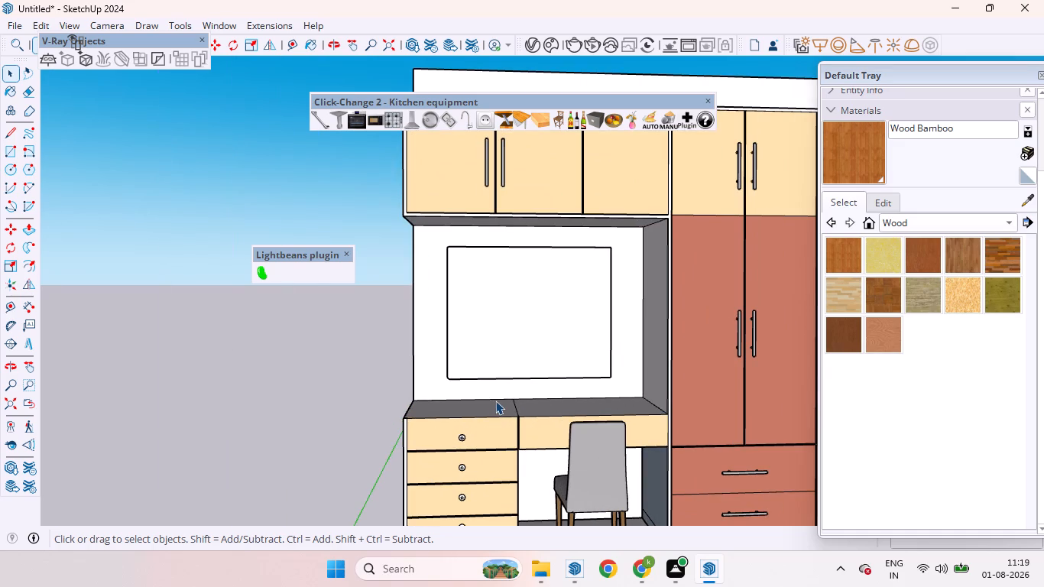
Create a new empty group for drawing geometry on top of the desk.
scroll(430, 404, "up", 2)
middle_click_drag(429, 394, 423, 518)
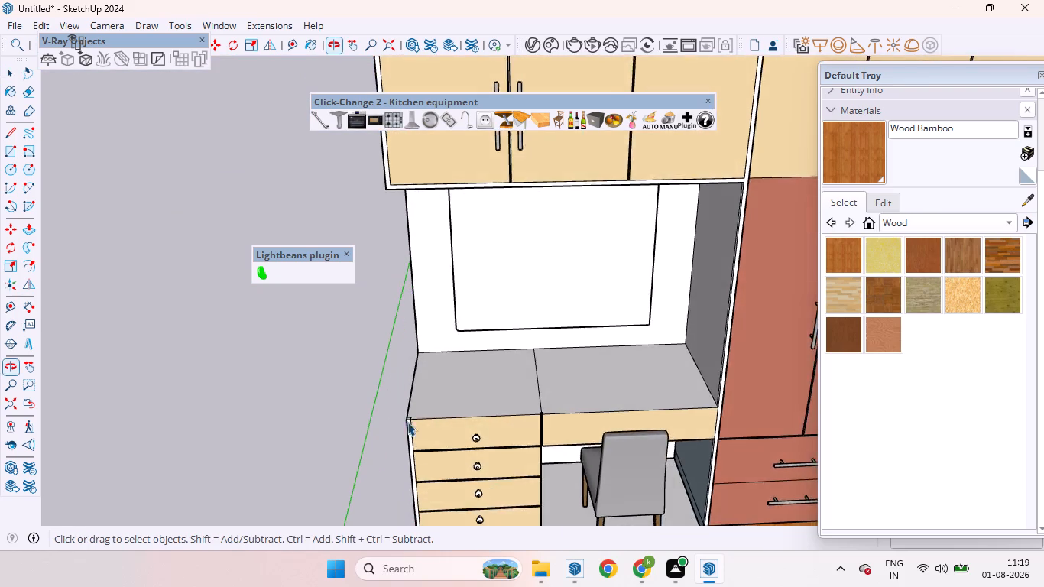
scroll(395, 349, "down", 11)
scroll(356, 391, "up", 3)
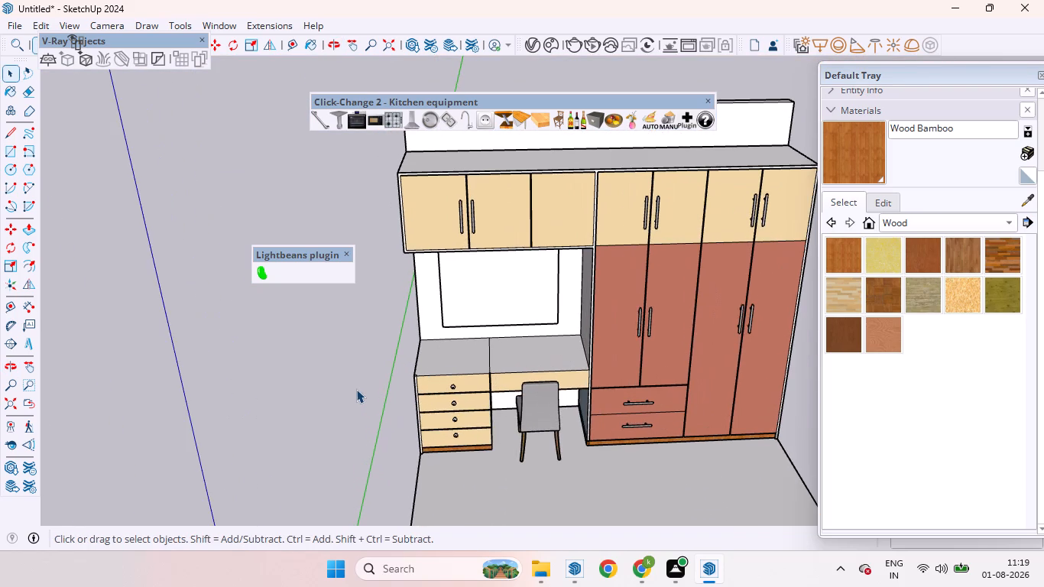
right_click(356, 389)
left_click(408, 440)
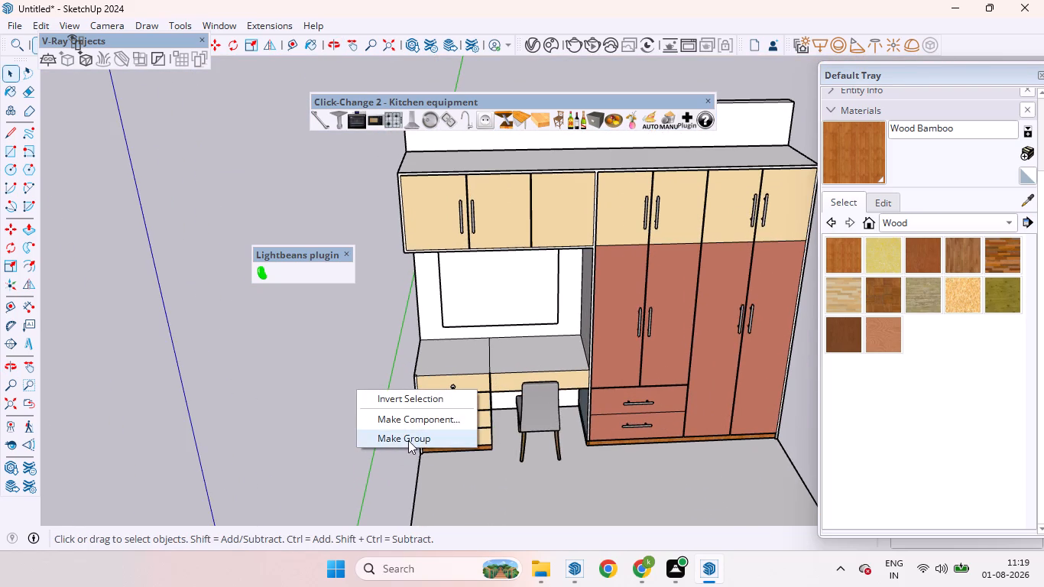
Draw a rectangle over the whole desk surface, from its back wall corner to the front corner beside the wardrobe.
middle_click_drag(427, 375, 436, 512)
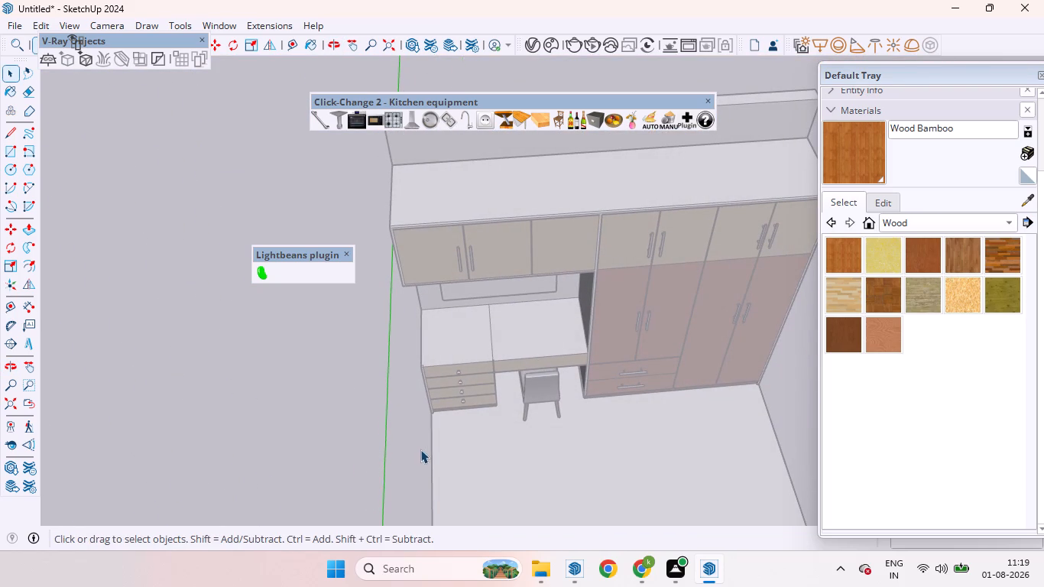
key("r")
scroll(474, 326, "up", 13)
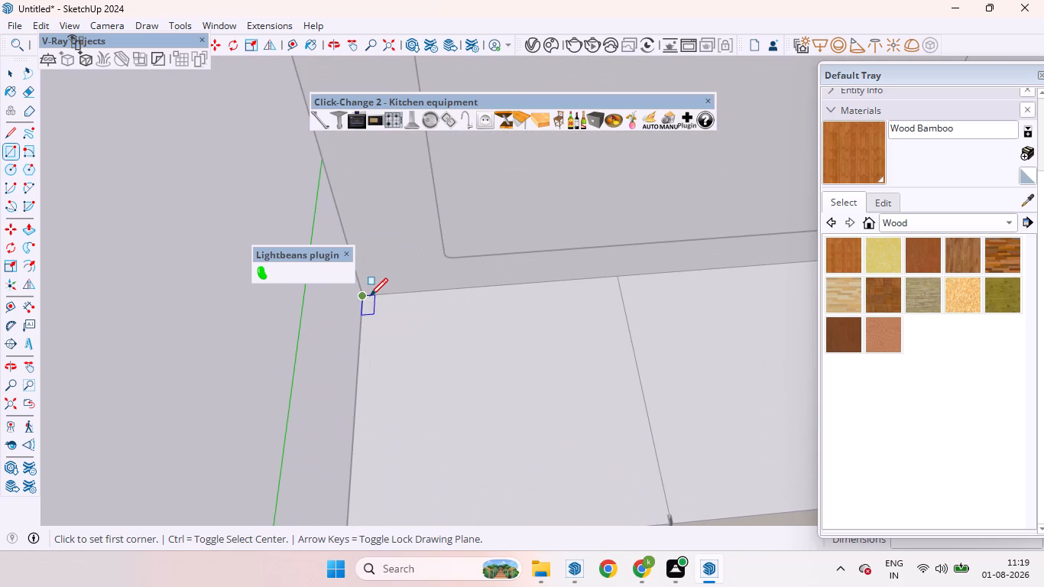
left_click(370, 296)
scroll(413, 342, "down", 10)
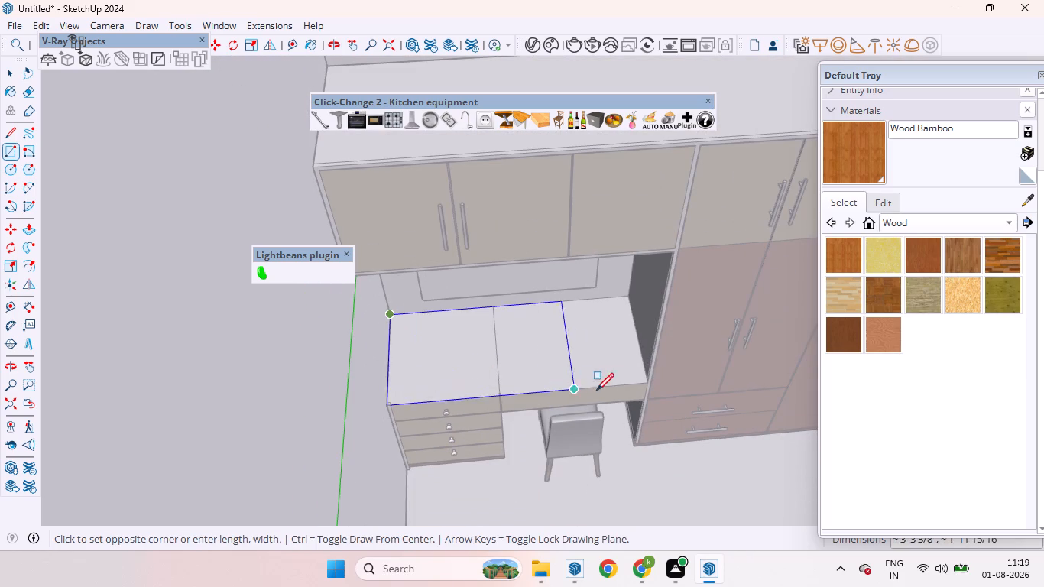
scroll(655, 381, "up", 4)
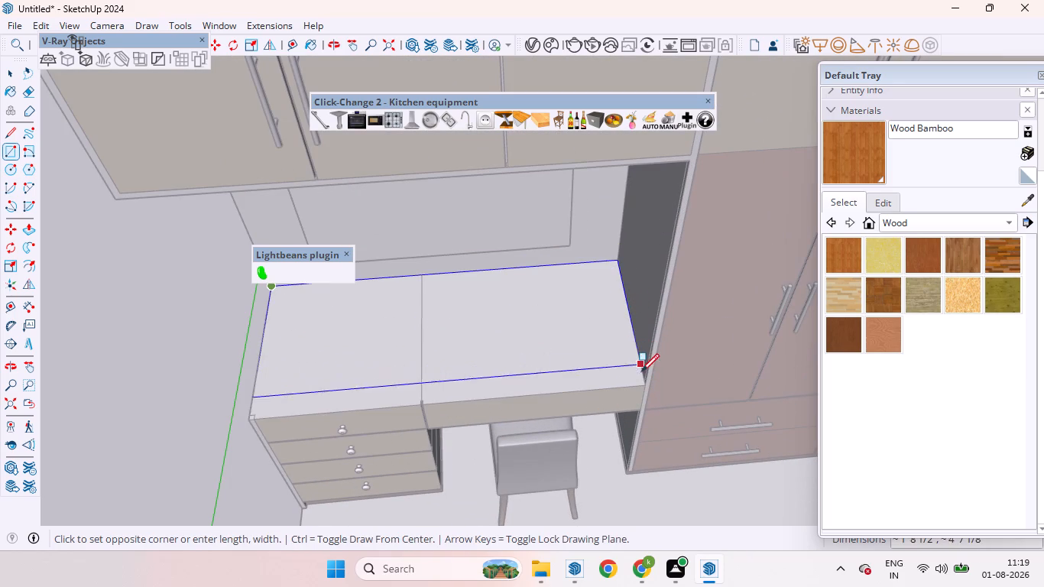
left_click(647, 384)
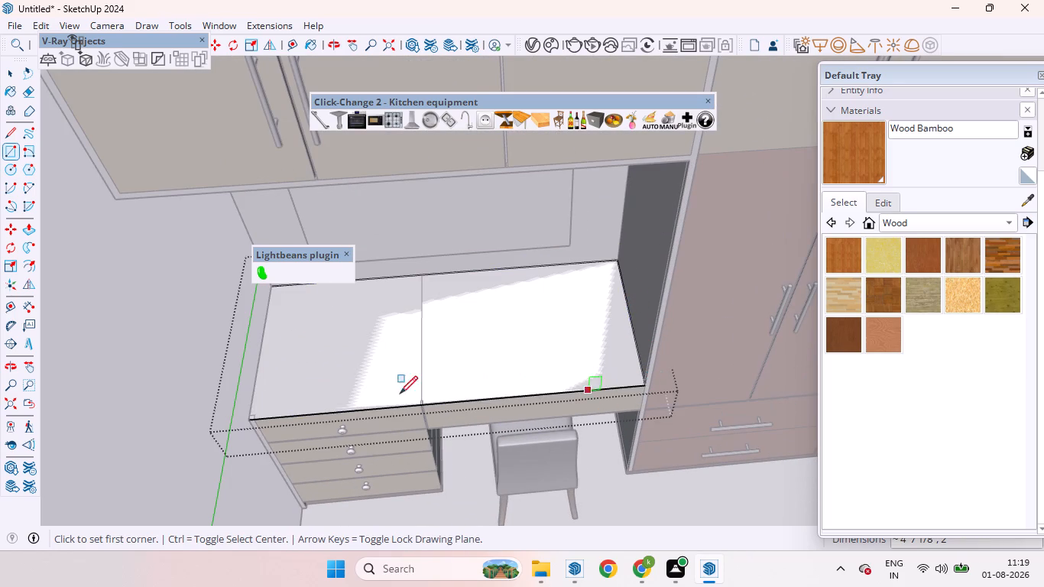
Push/pull the desk-surface rectangle up 40 mm into a solid desk top and exit its group.
key("space")
left_click(345, 383)
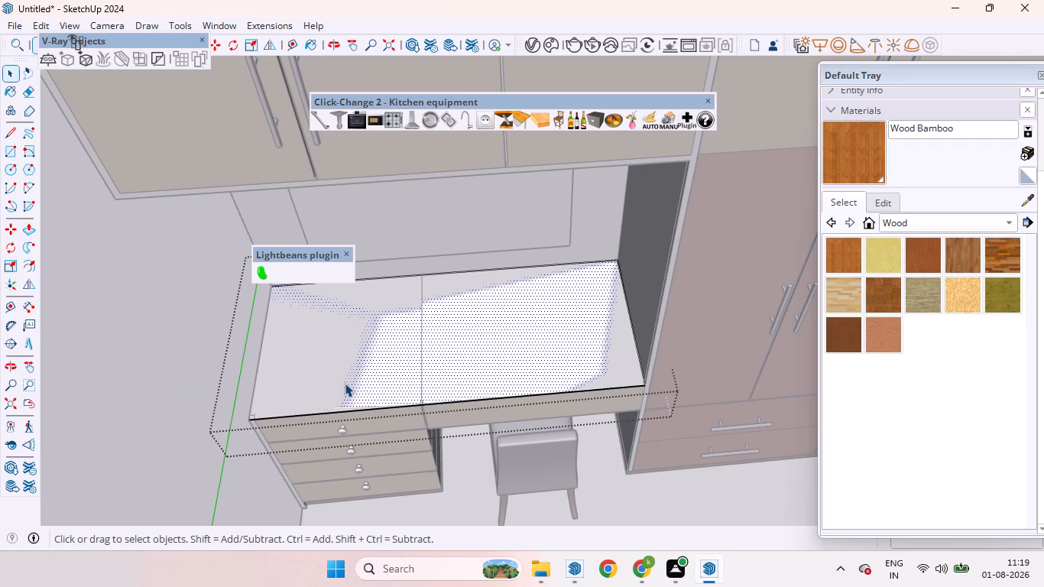
key("p")
left_click_drag(347, 381, 354, 365)
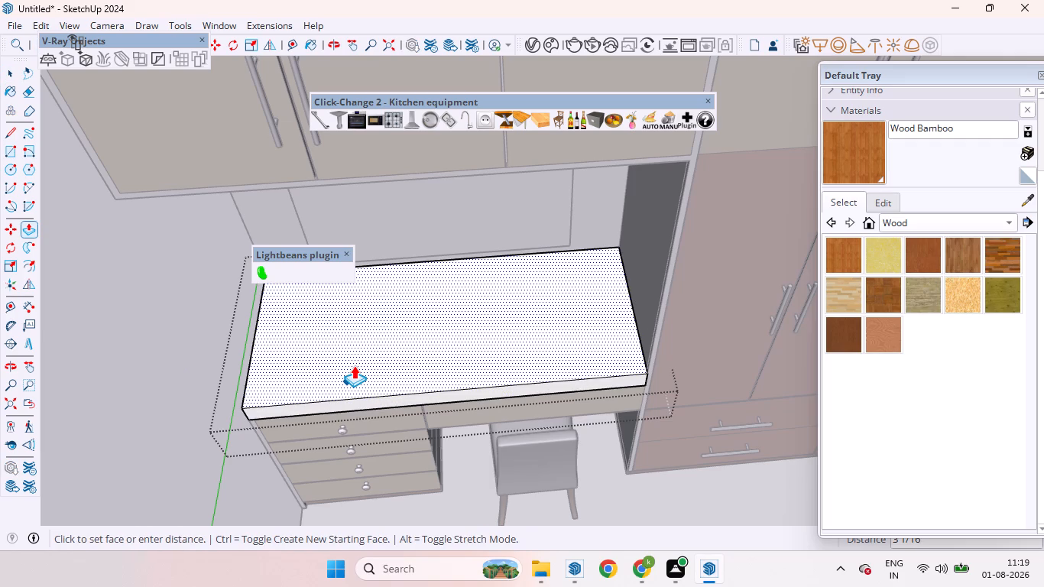
left_click_drag(354, 365, 354, 365)
type("40mm")
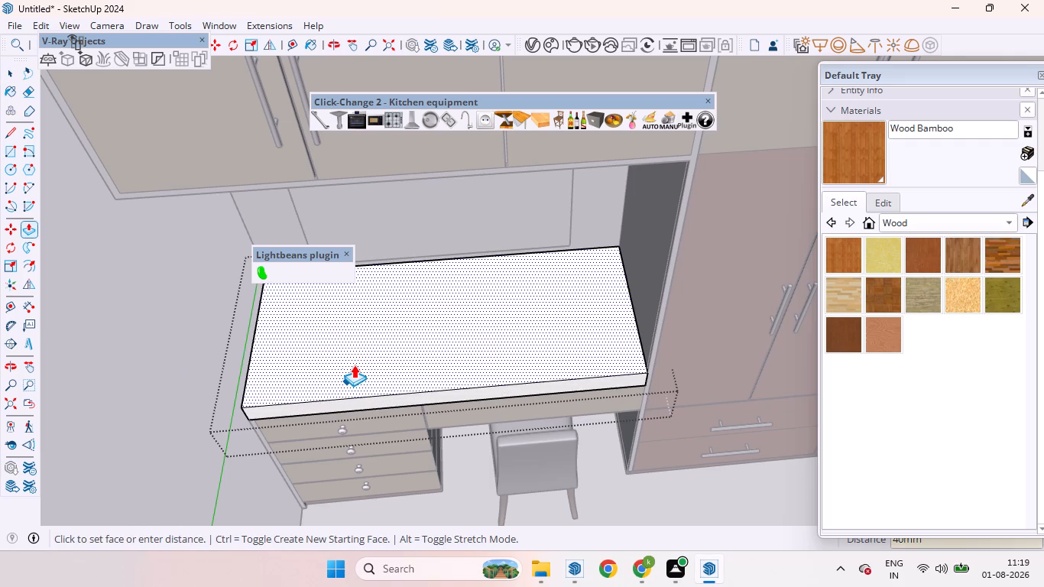
left_click_drag(354, 365, 358, 365)
key("Return")
key("space")
scroll(178, 407, "down", 5)
scroll(219, 431, "up", 1)
middle_click_drag(219, 431, 253, 369)
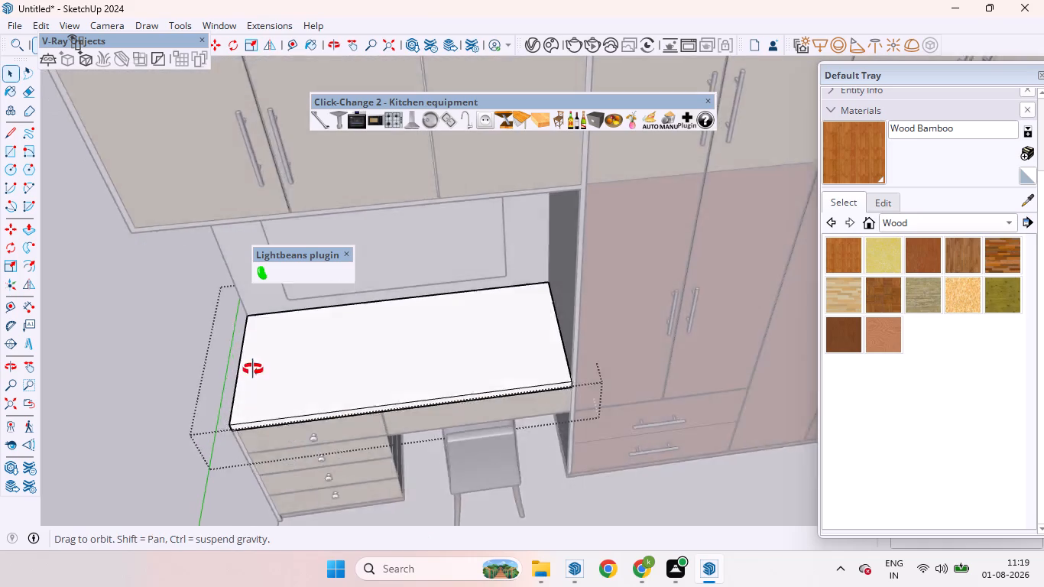
middle_click_drag(253, 369, 334, 228)
scroll(346, 278, "down", 5)
scroll(245, 417, "up", 1)
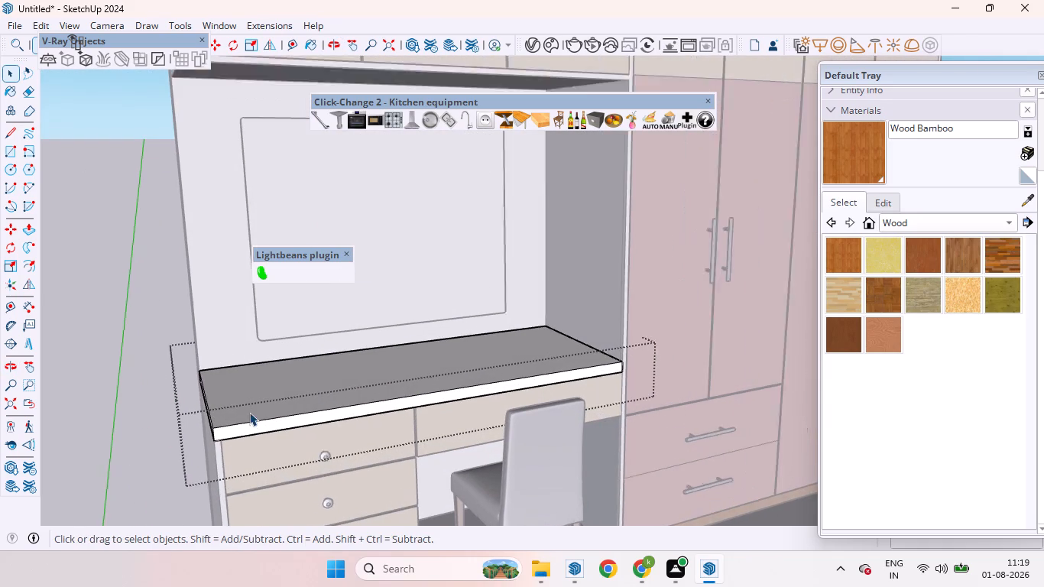
scroll(249, 412, "up", 6)
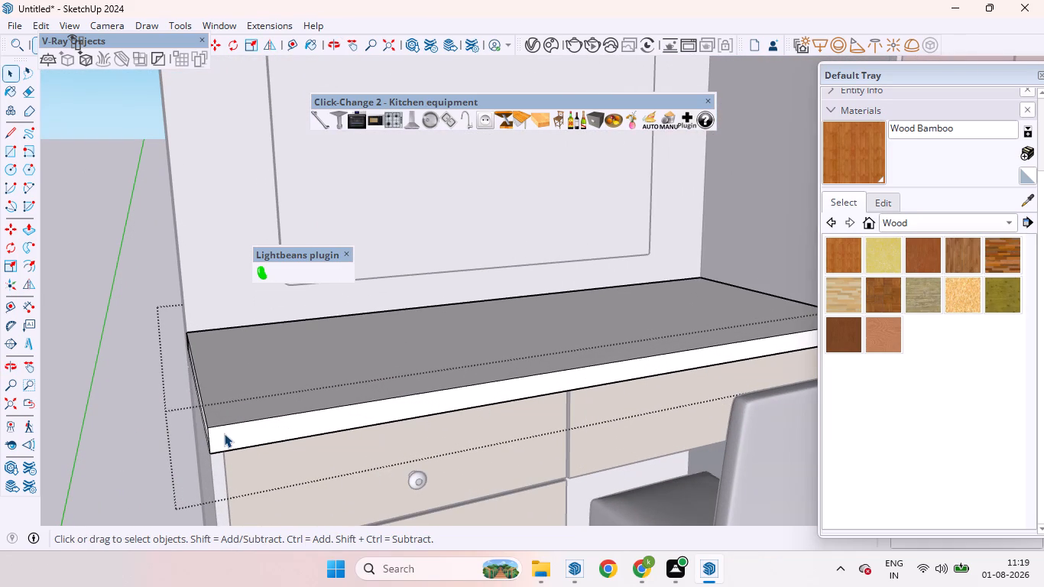
scroll(224, 433, "down", 9)
scroll(272, 351, "down", 5)
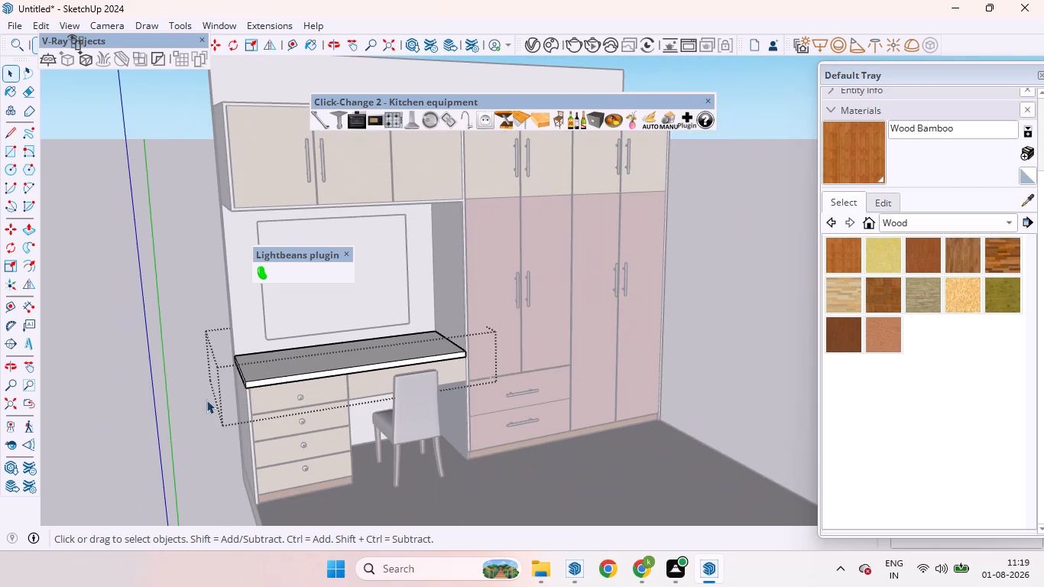
left_click(166, 397)
Open the Lightbeans texture library and show its interior Quartz textures.
scroll(294, 352, "up", 7)
middle_click_drag(332, 346, 229, 397)
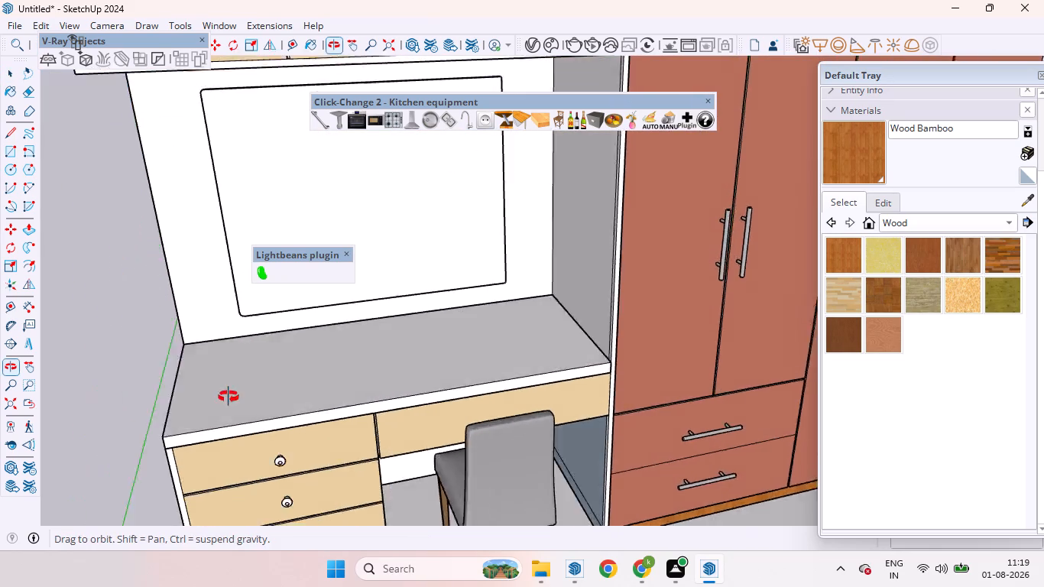
middle_click_drag(229, 397, 228, 320)
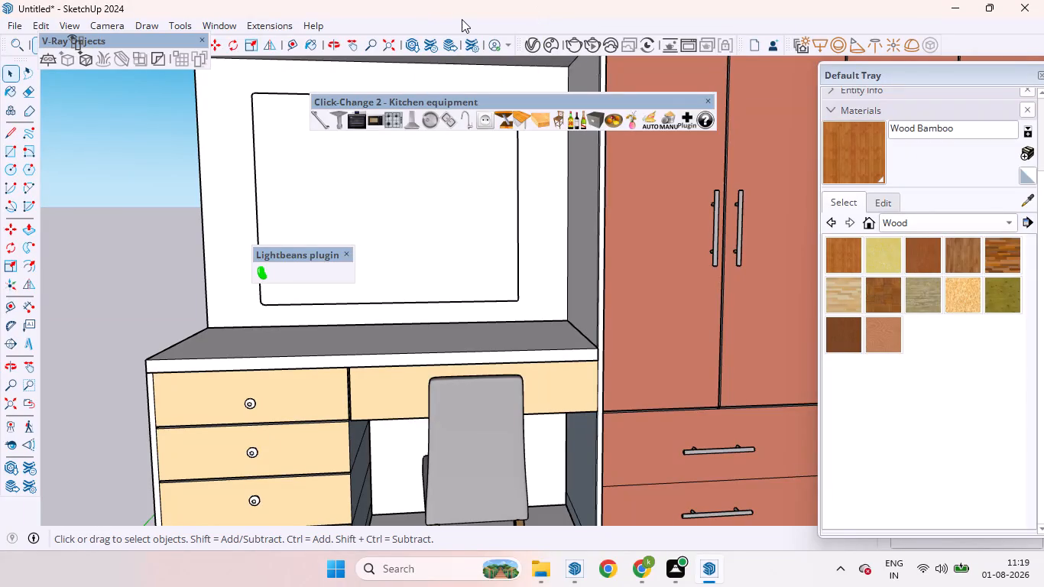
right_click(462, 19)
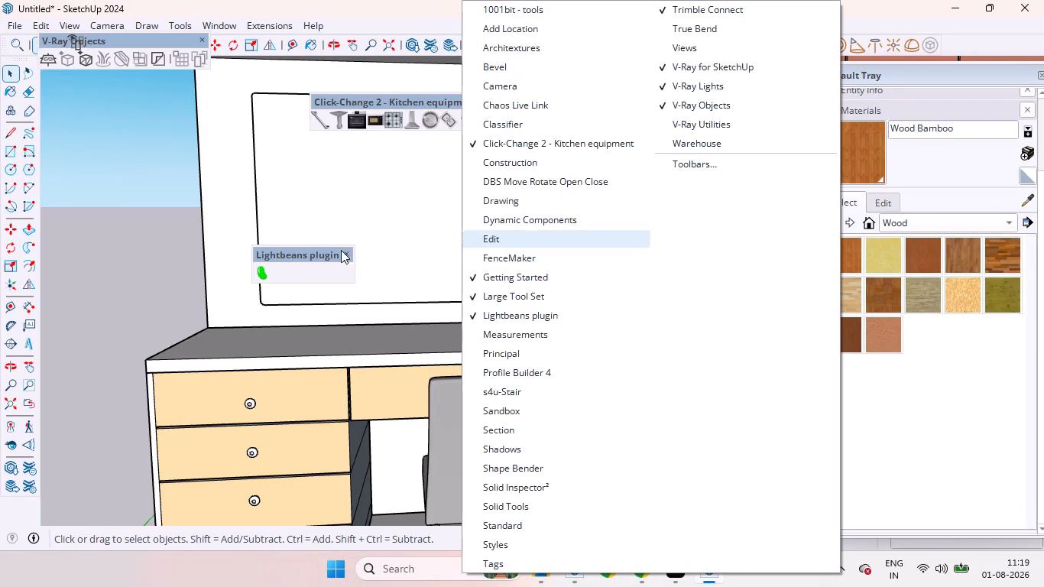
left_click(258, 273)
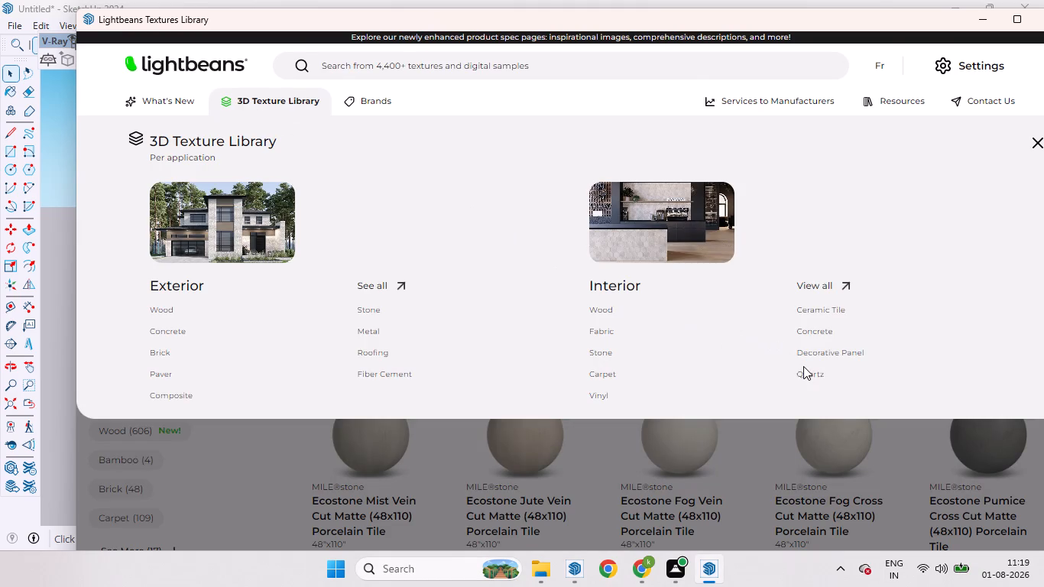
left_click(806, 372)
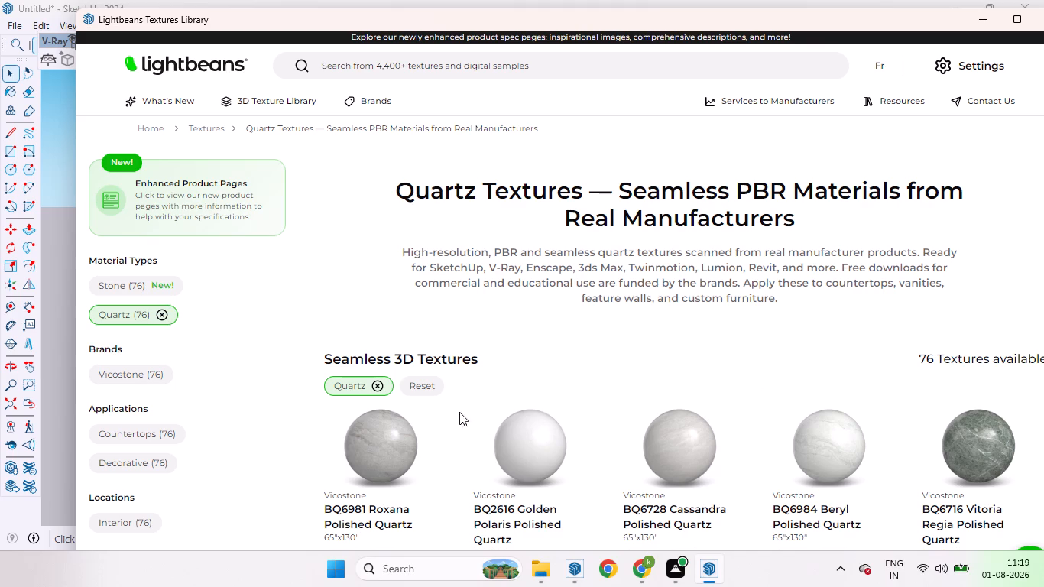
Choose the Vicostone BQ8891 Madreperola Polished Quartz texture, load it into the model and close the texture library.
scroll(693, 458, "down", 2)
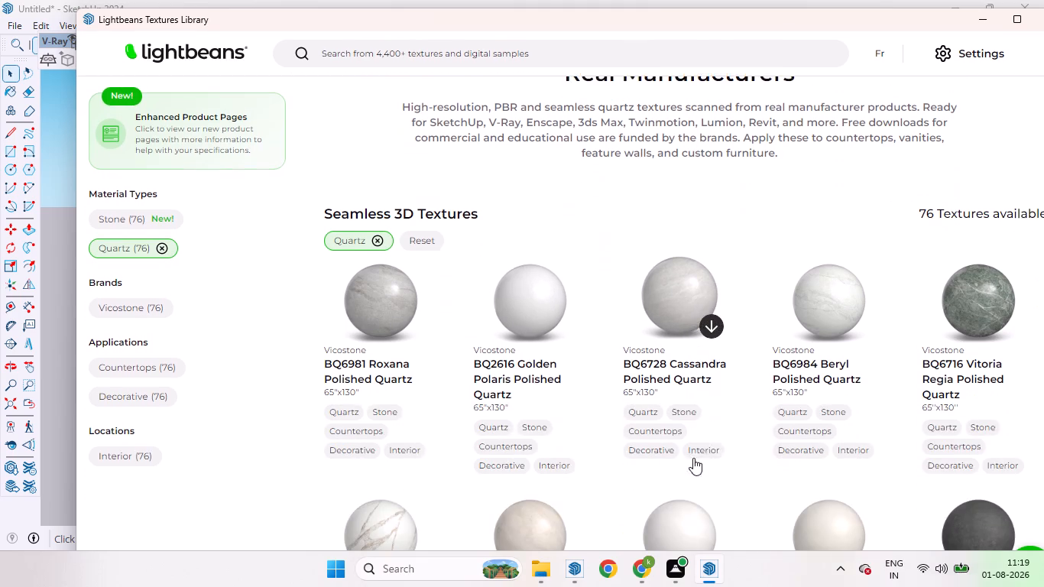
scroll(693, 458, "down", 1)
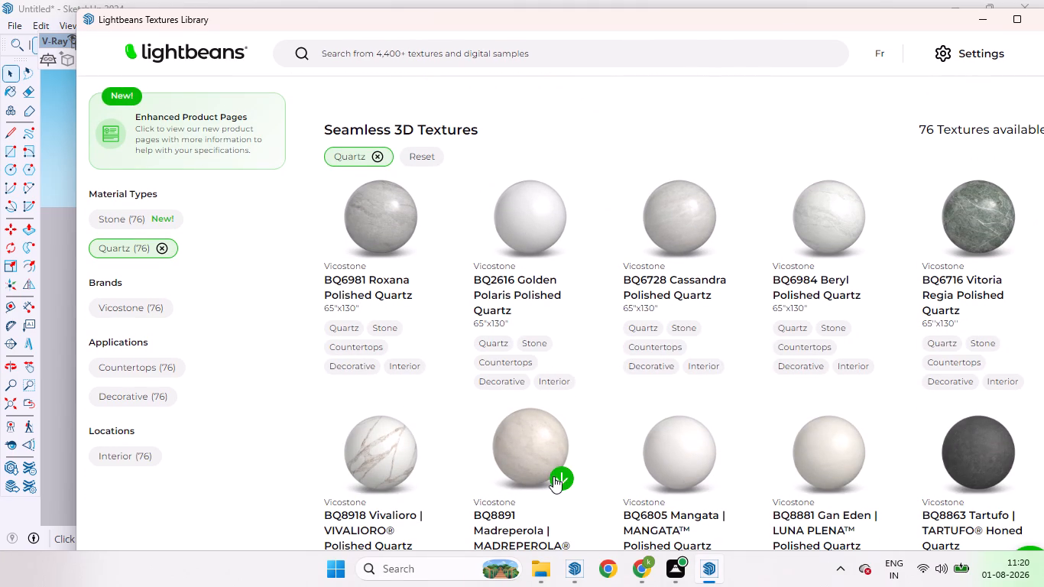
scroll(553, 476, "down", 4)
scroll(540, 334, "up", 5)
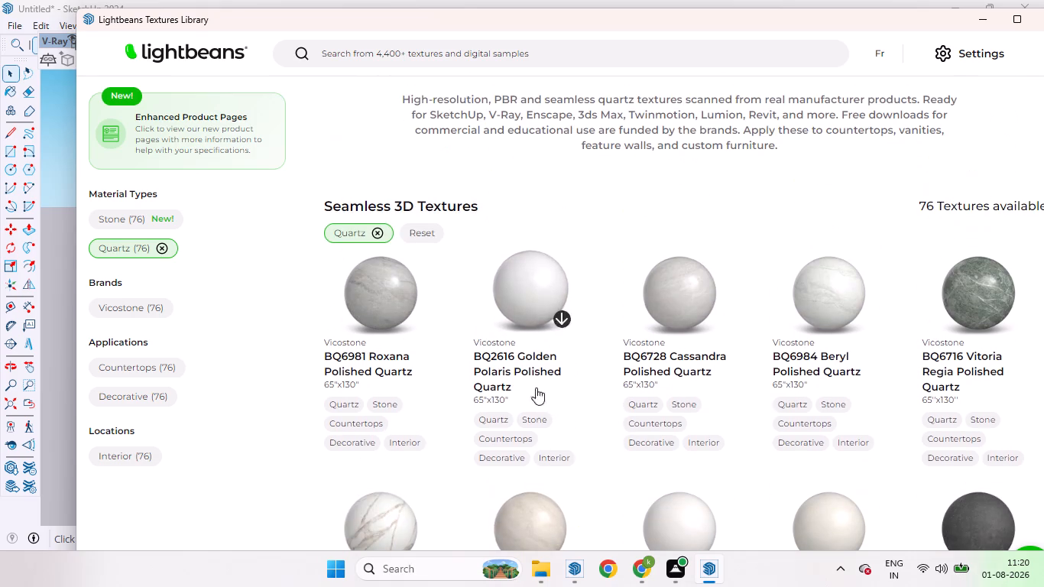
scroll(533, 407, "down", 9)
scroll(554, 423, "up", 1)
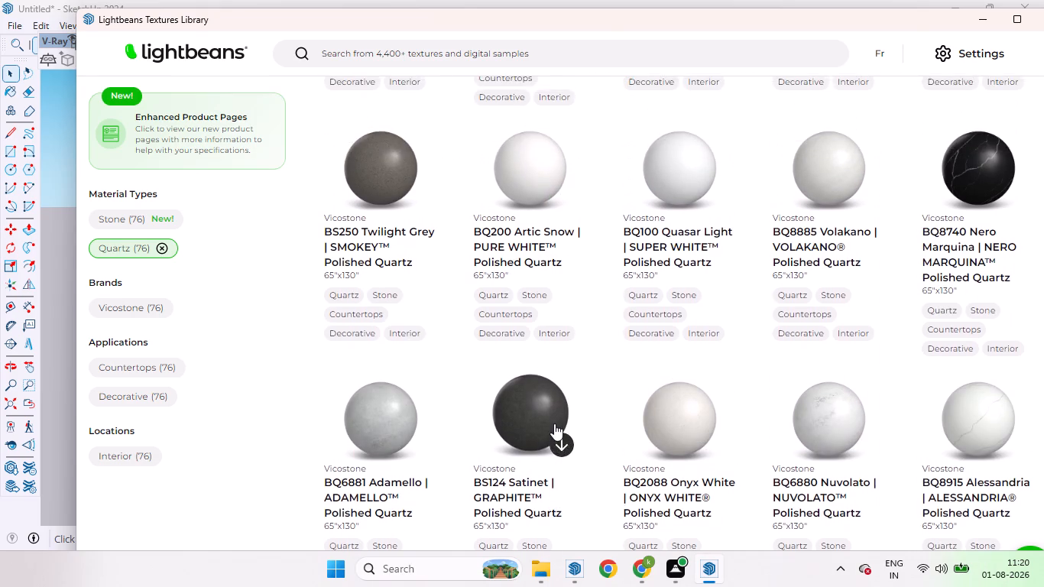
scroll(554, 423, "up", 2)
scroll(554, 423, "down", 8)
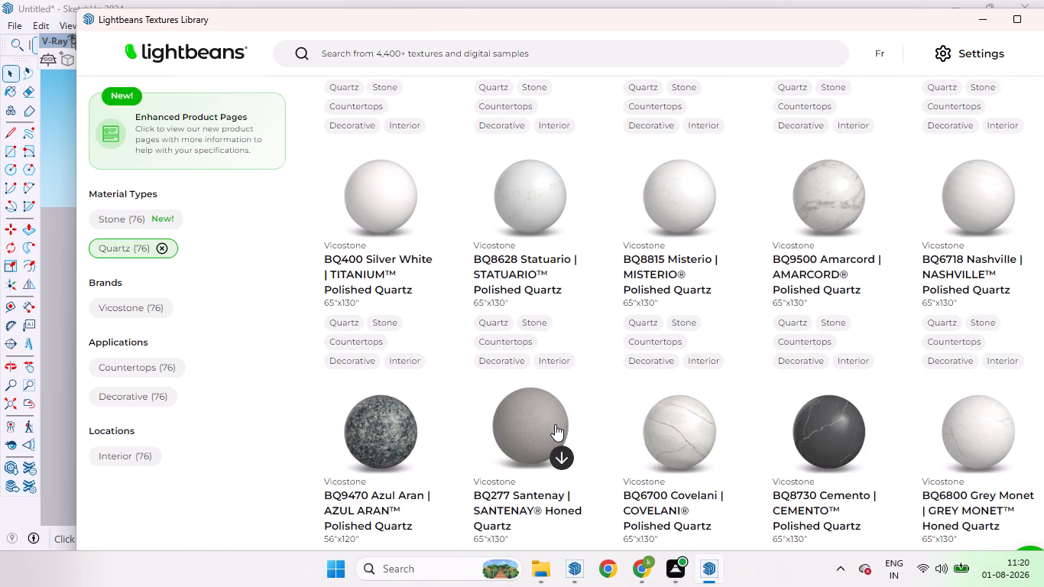
scroll(555, 424, "up", 2)
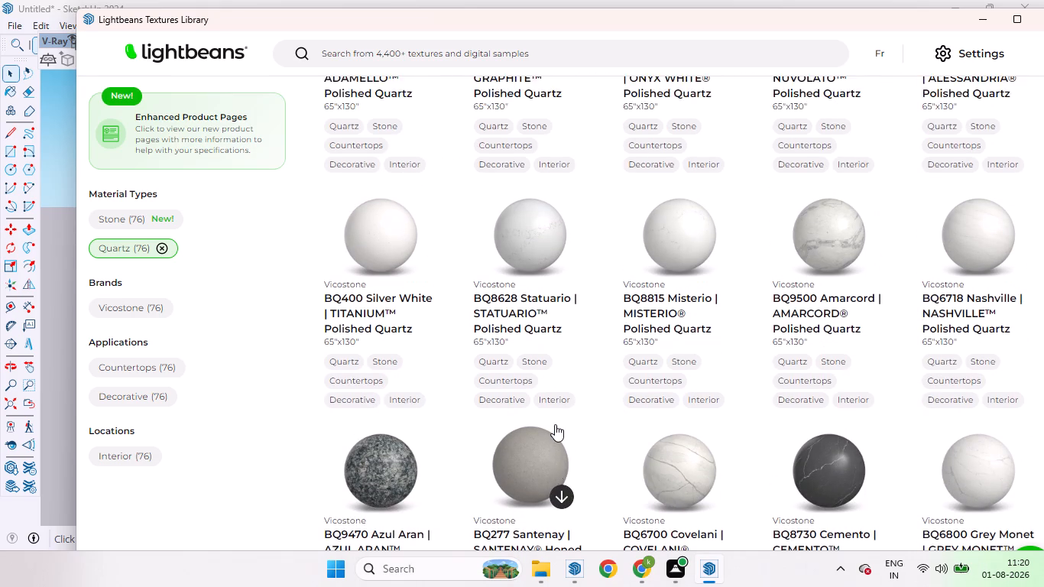
scroll(555, 424, "up", 10)
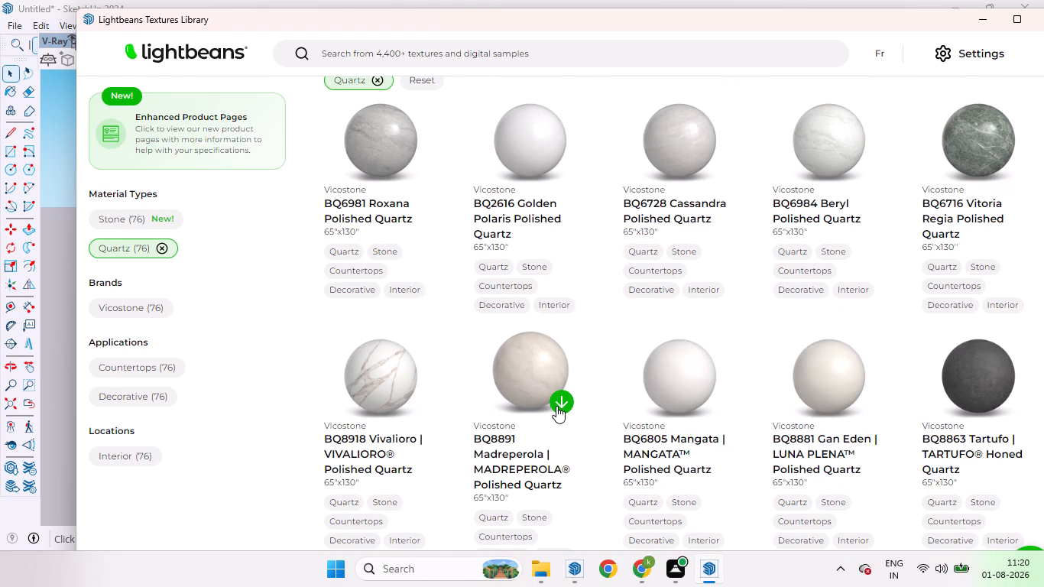
left_click(556, 406)
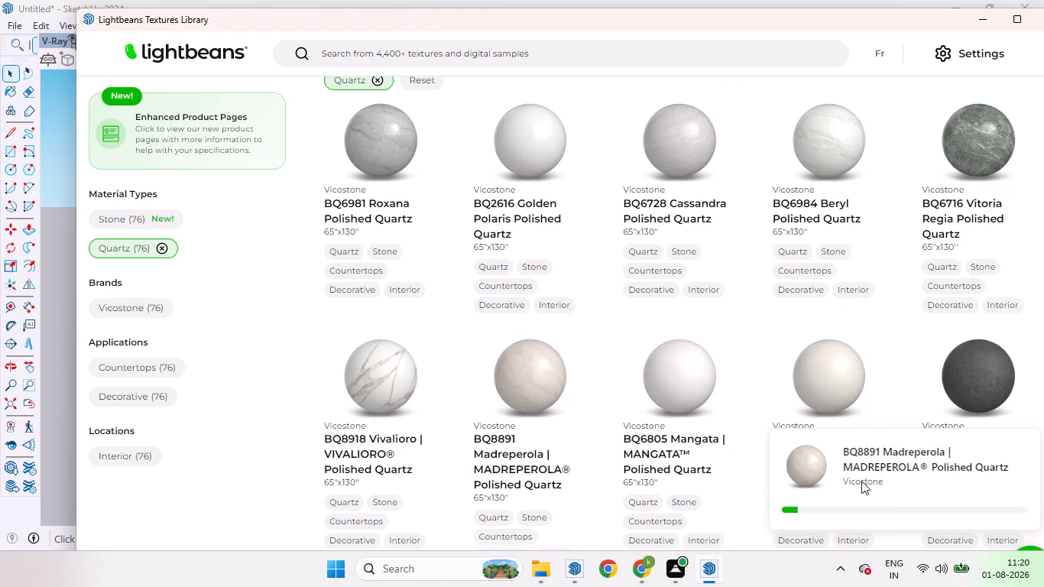
left_click_drag(871, 22, 544, 161)
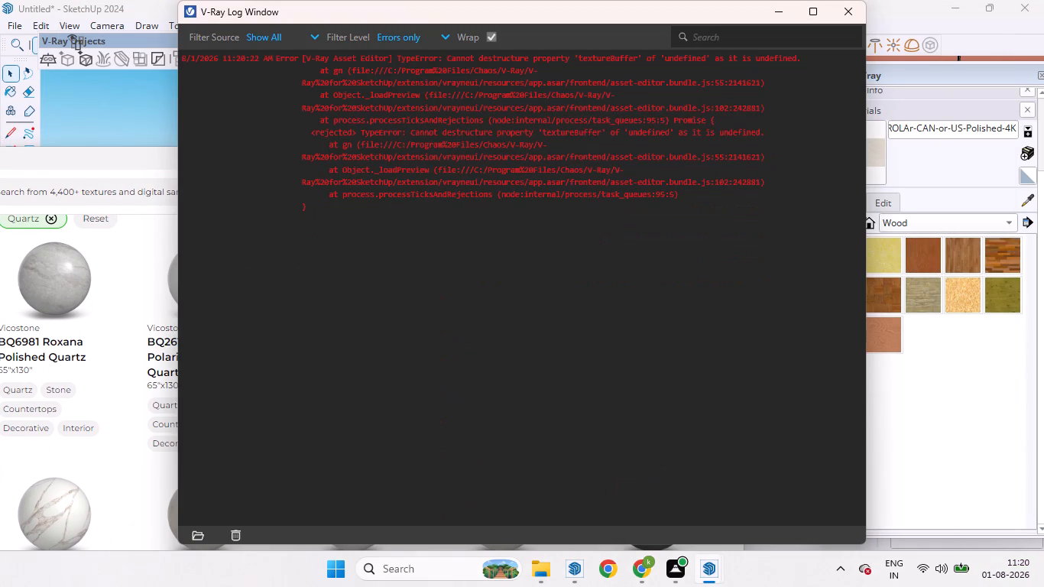
left_click(849, 14)
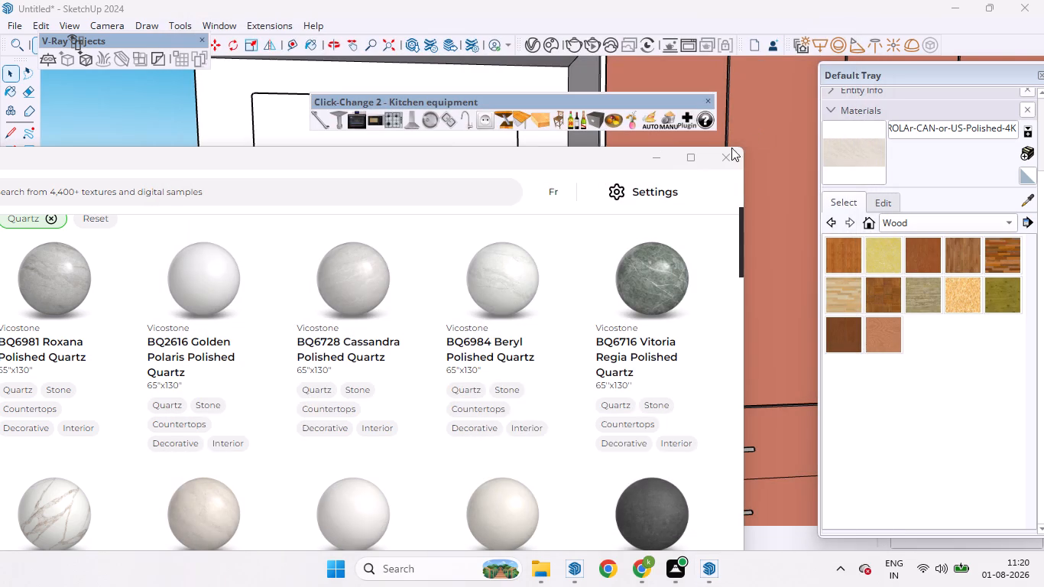
left_click(719, 152)
Paint the desk top group with the loaded Madreperola polished quartz material and deselect it.
scroll(345, 352, "up", 4)
middle_click_drag(338, 329, 398, 489)
scroll(406, 321, "down", 6)
scroll(439, 326, "up", 5)
left_click(433, 326)
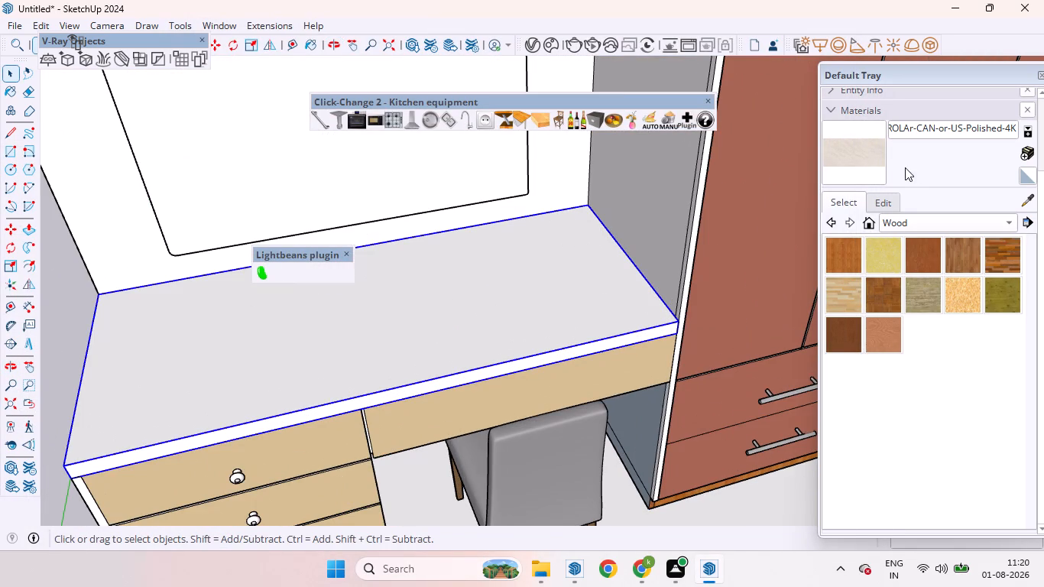
left_click(865, 151)
left_click(400, 352)
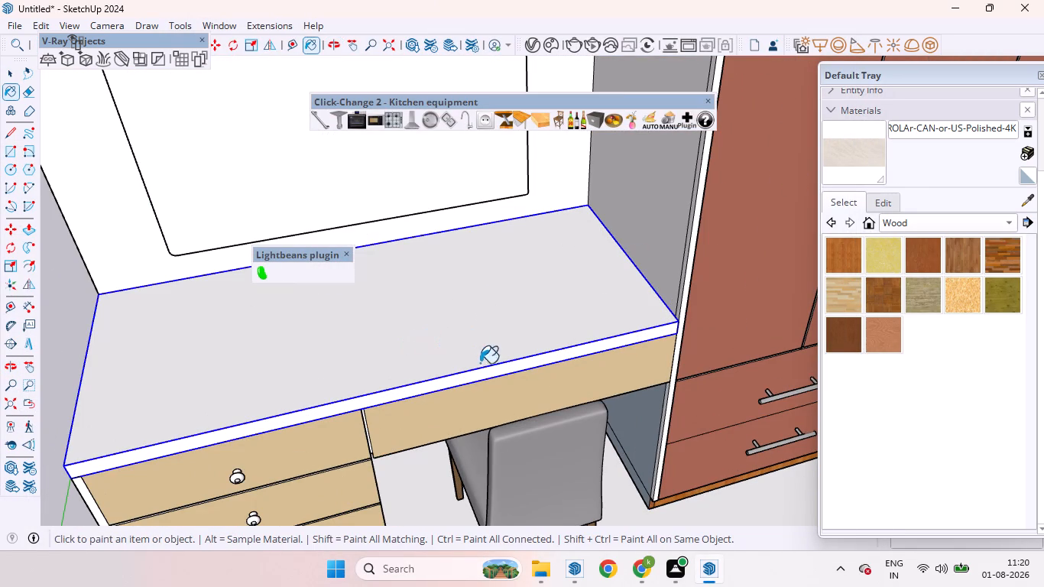
scroll(450, 391, "up", 6)
scroll(467, 376, "down", 12)
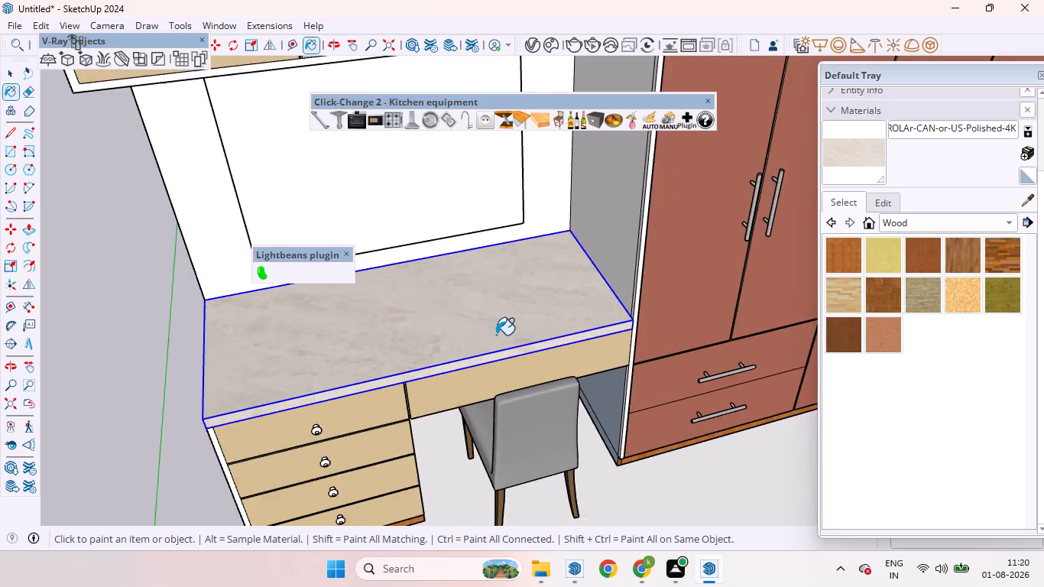
scroll(496, 335, "down", 6)
key("space")
left_click(183, 389)
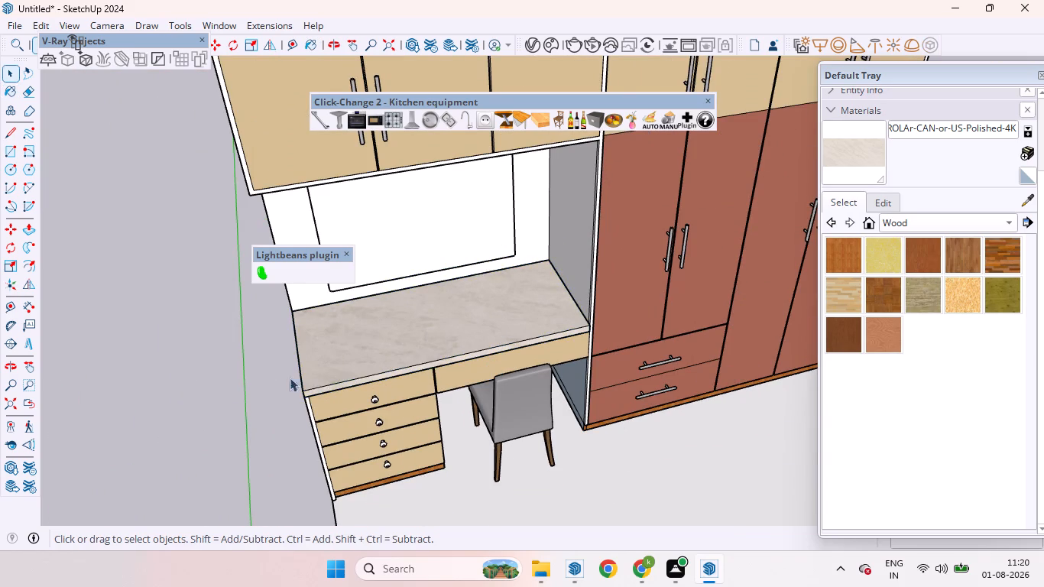
Move the floating Lightbeans plugin toolbar higher in the workspace and try to close it.
scroll(373, 400, "down", 2)
scroll(376, 404, "up", 1)
scroll(378, 404, "down", 3)
middle_click_drag(432, 420, 418, 274)
scroll(449, 308, "down", 5)
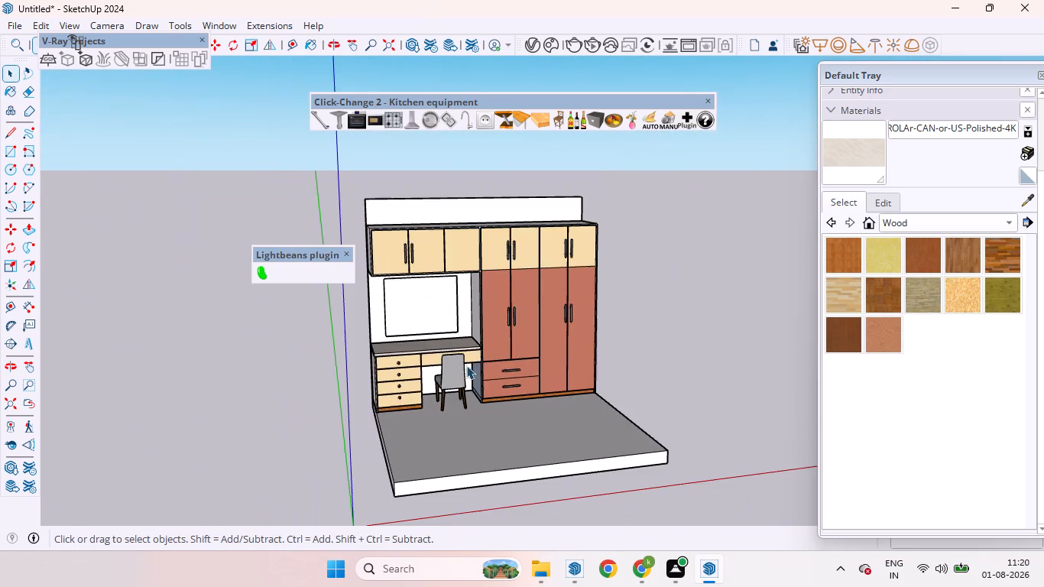
scroll(507, 232, "up", 5)
scroll(524, 193, "down", 5)
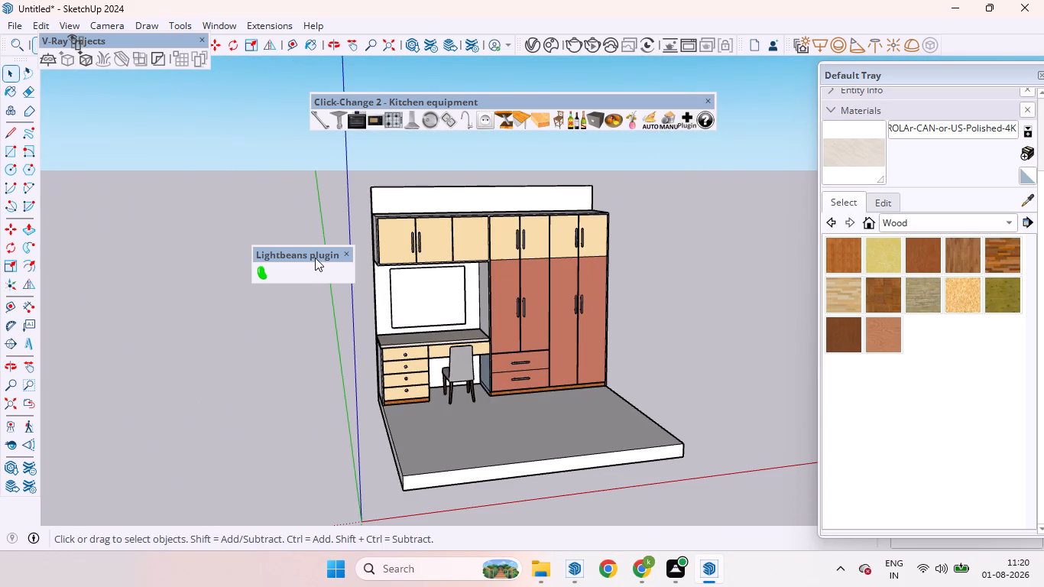
left_click_drag(315, 258, 306, 197)
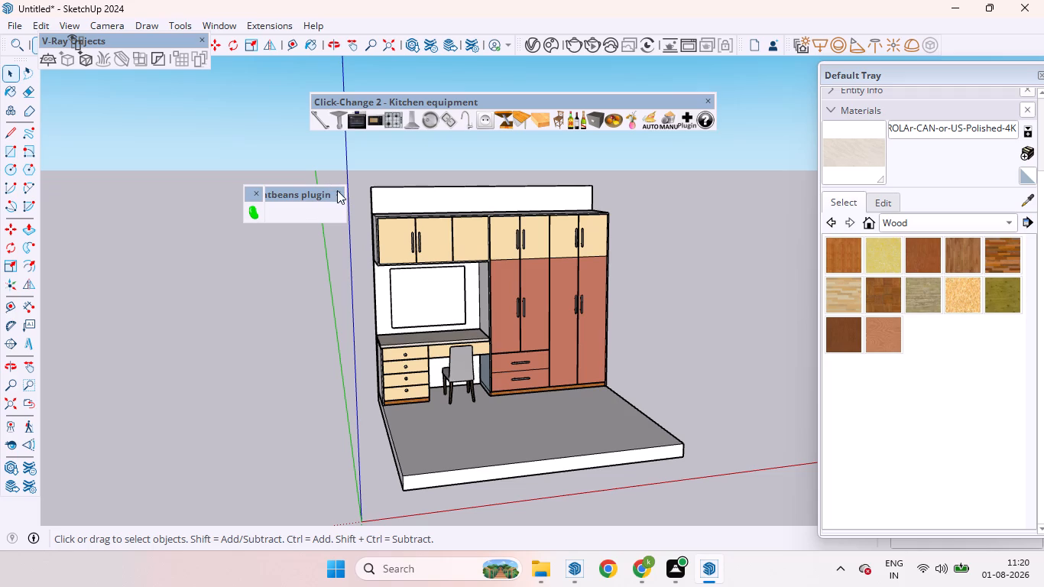
left_click(338, 192)
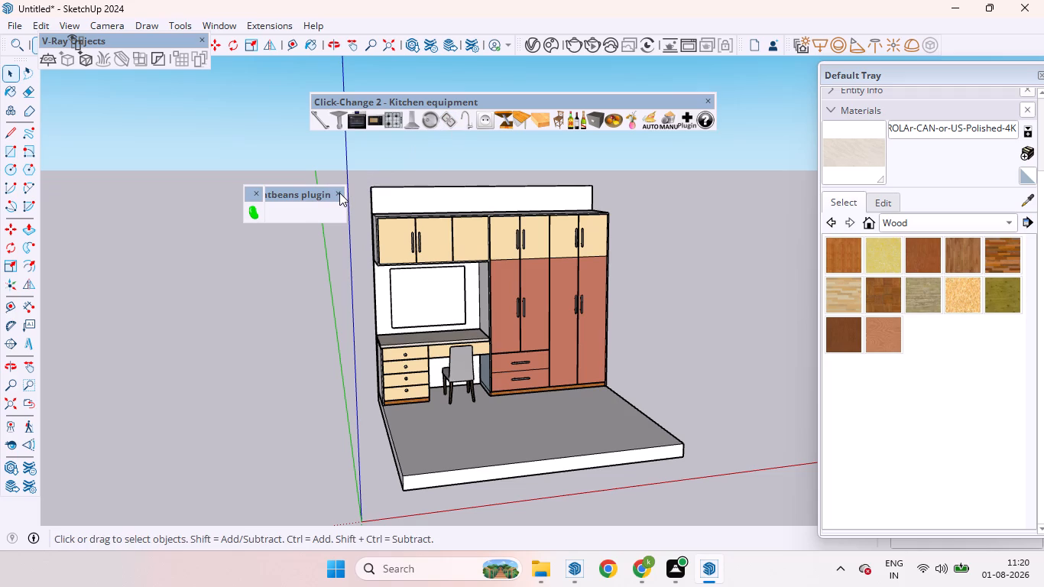
left_click(339, 193)
left_click(339, 193)
left_click(334, 196)
scroll(343, 206, "up", 10)
scroll(367, 174, "up", 15)
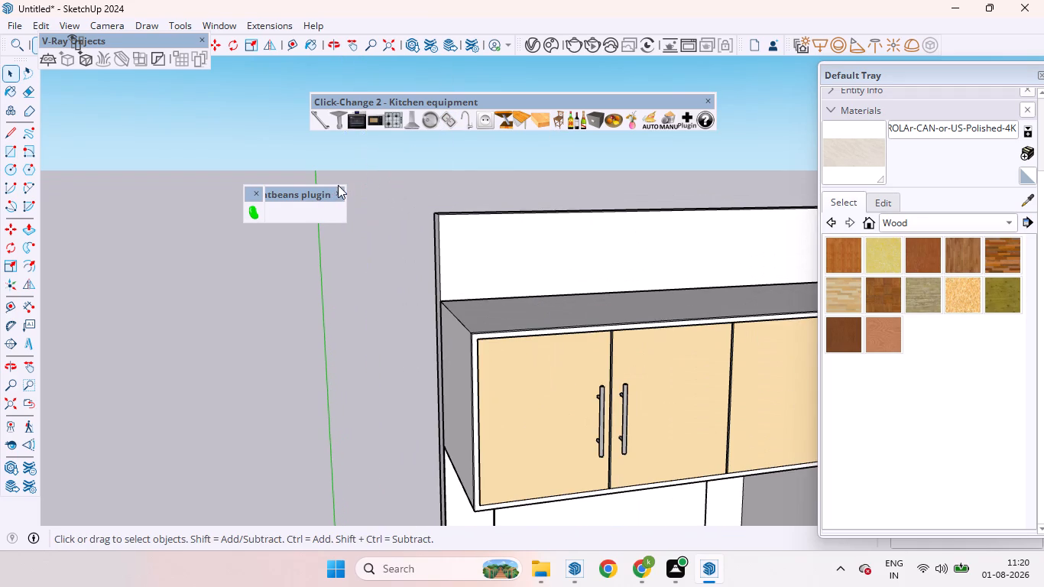
left_click(338, 192)
scroll(421, 251, "down", 7)
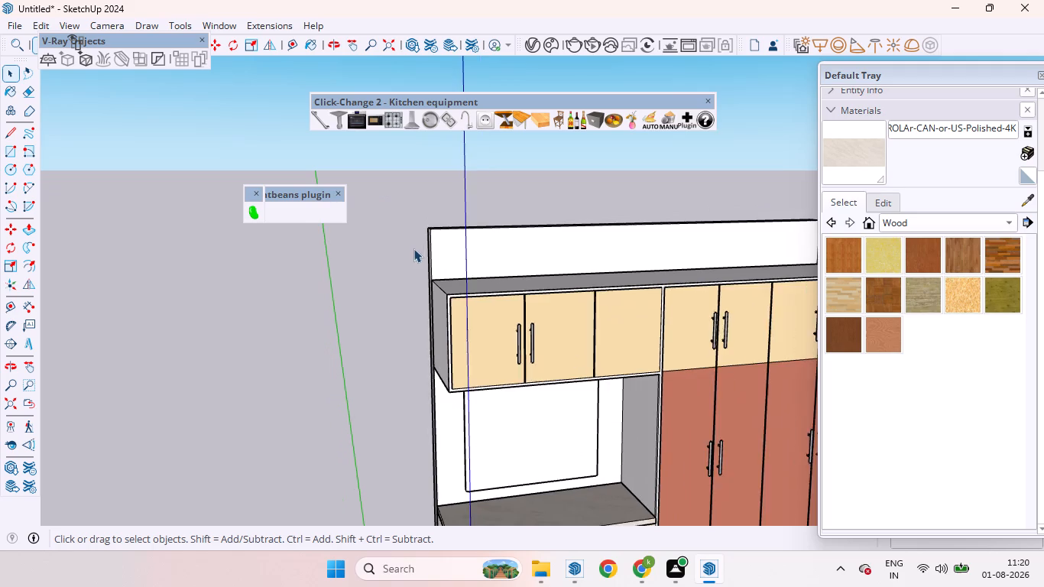
Examine the wardrobe and desk unit's fronts, handles and desk area from several angles and distances.
scroll(460, 265, "down", 6)
scroll(614, 388, "down", 1)
scroll(599, 416, "up", 5)
middle_click_drag(601, 414, 537, 363)
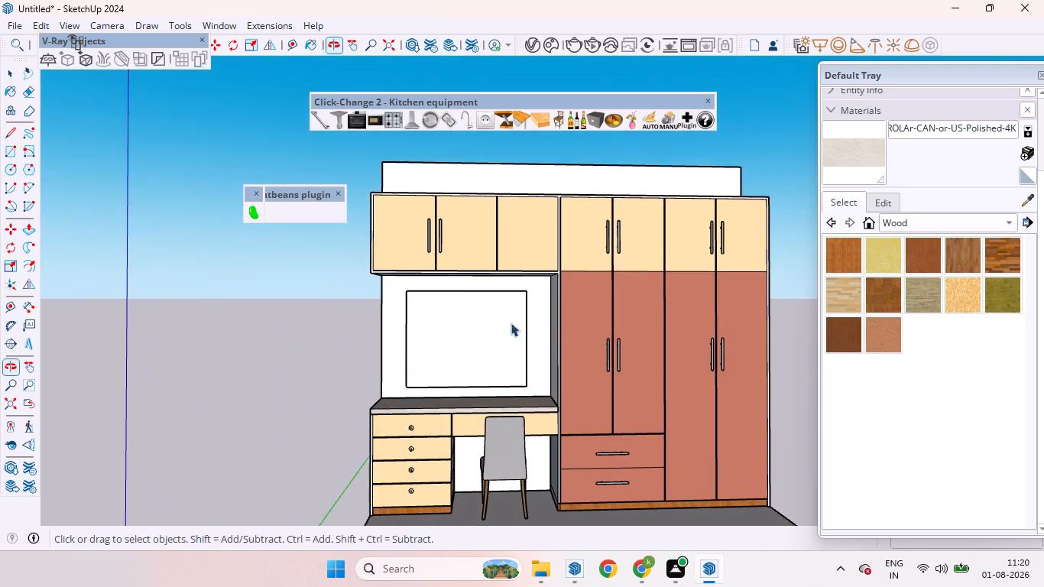
scroll(496, 306, "up", 4)
scroll(515, 292, "down", 5)
scroll(614, 317, "up", 3)
scroll(623, 316, "down", 5)
scroll(623, 440, "up", 3)
scroll(624, 432, "down", 5)
scroll(517, 348, "up", 4)
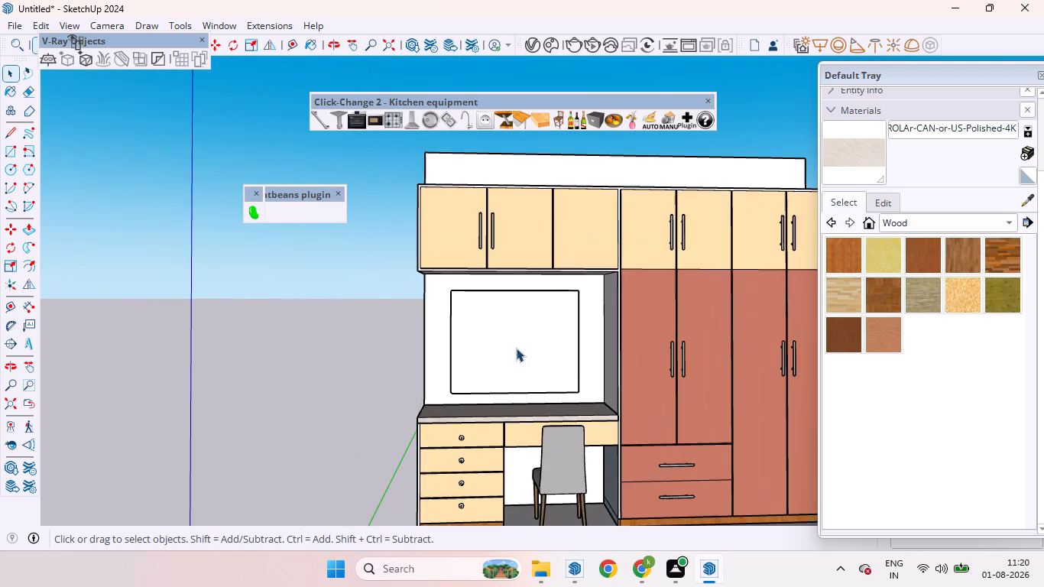
middle_click_drag(501, 357, 581, 369)
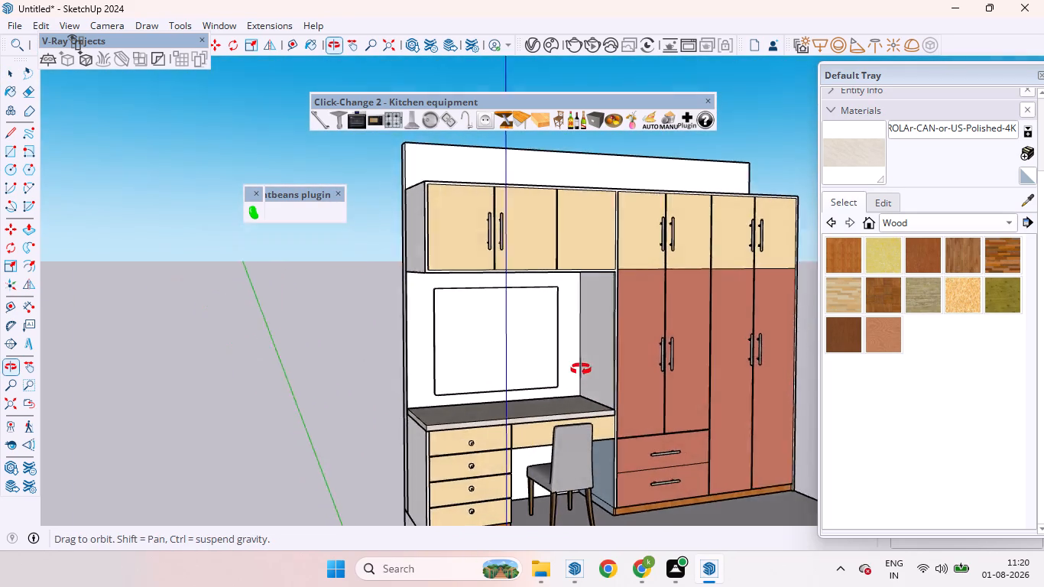
middle_click_drag(581, 369, 553, 351)
scroll(563, 309, "up", 2)
scroll(563, 313, "down", 4)
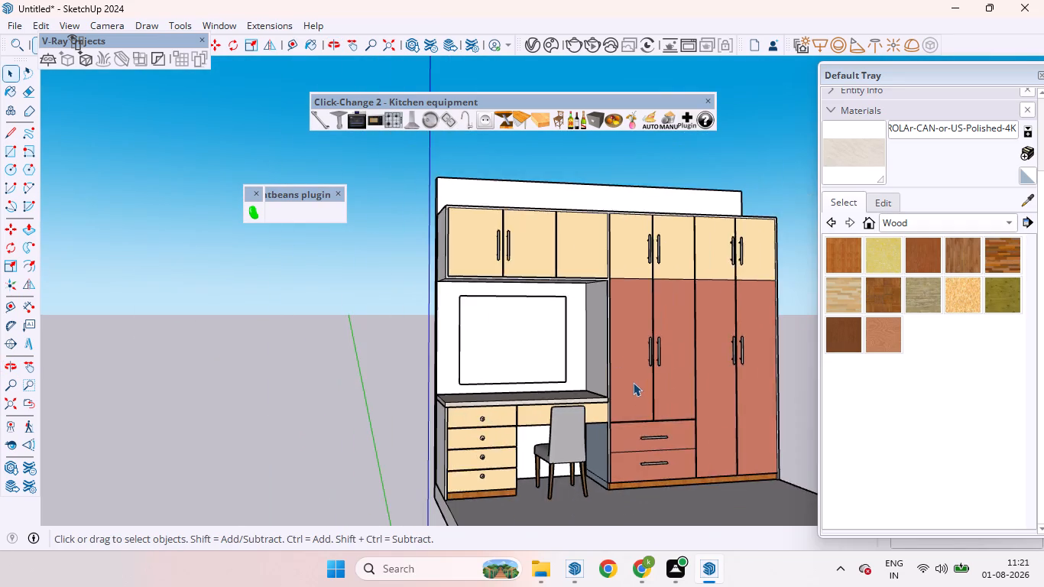
scroll(636, 393, "up", 3)
scroll(636, 393, "down", 4)
middle_click_drag(691, 396, 611, 394)
scroll(647, 349, "up", 5)
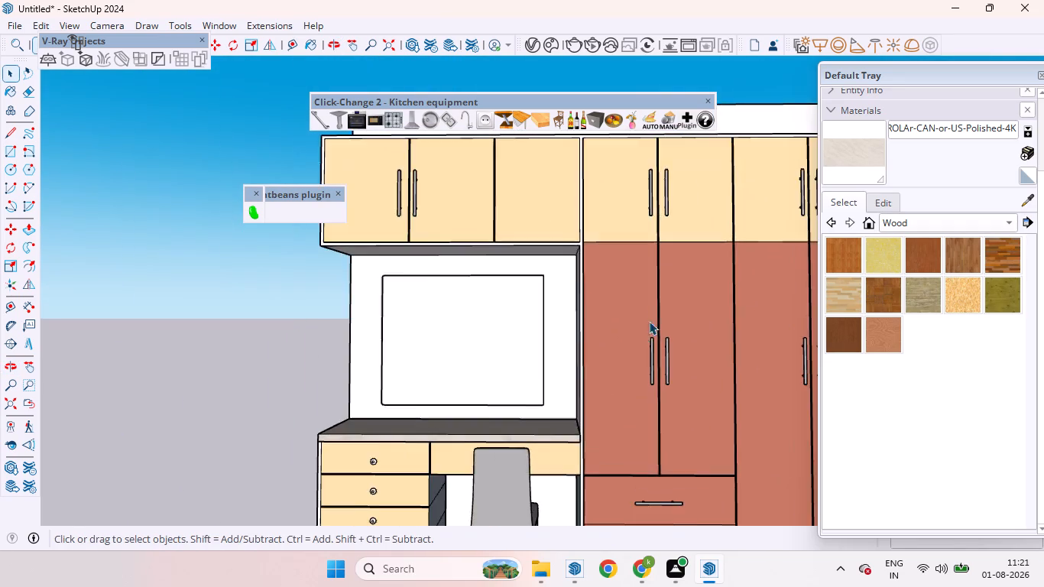
scroll(649, 321, "up", 8)
scroll(654, 264, "down", 10)
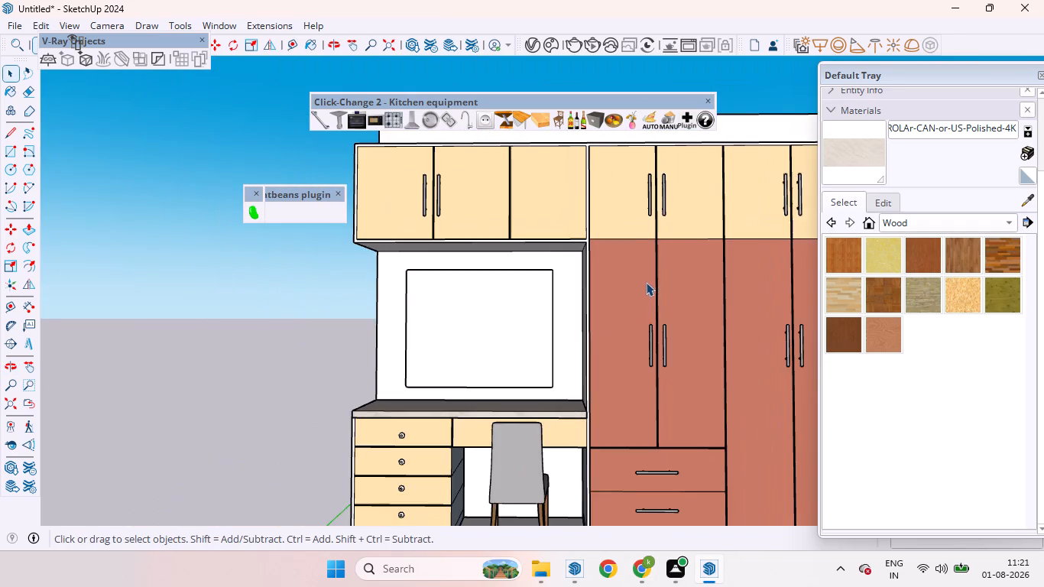
Open an upper wardrobe door's bar handle component, paint its geometry black with Color M09 from the Colors collection, and exit the component.
scroll(645, 267, "up", 4)
scroll(670, 141, "up", 4)
middle_click_drag(673, 174, 712, 294)
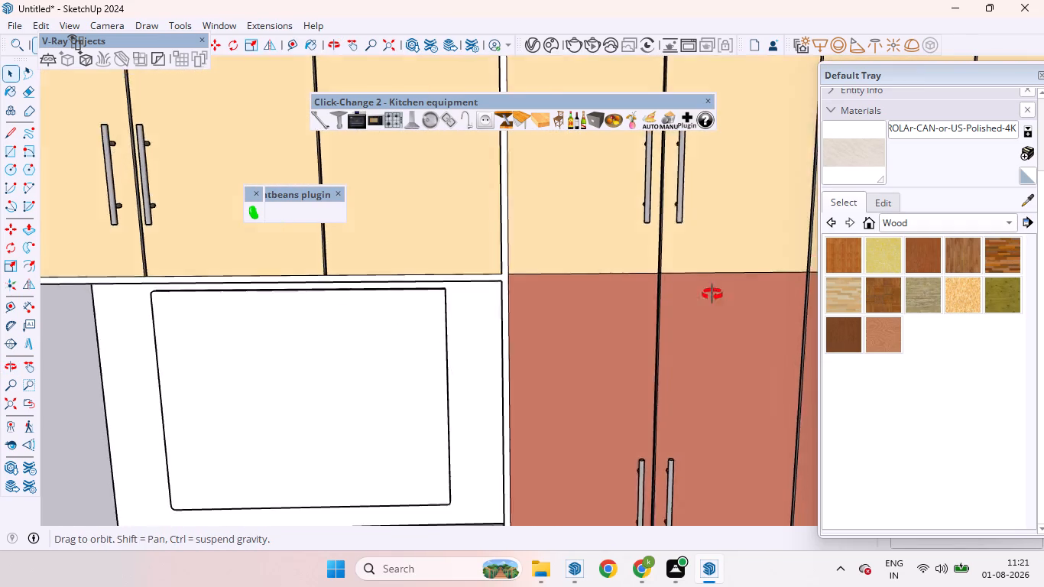
middle_click_drag(712, 294, 731, 338)
scroll(695, 138, "up", 14)
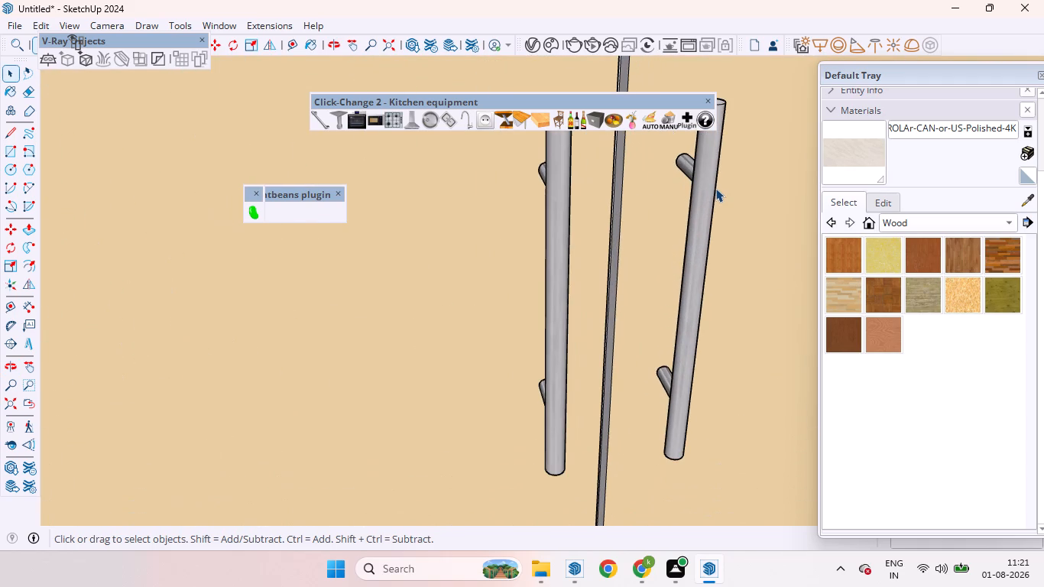
left_click(708, 190)
double_click(708, 190)
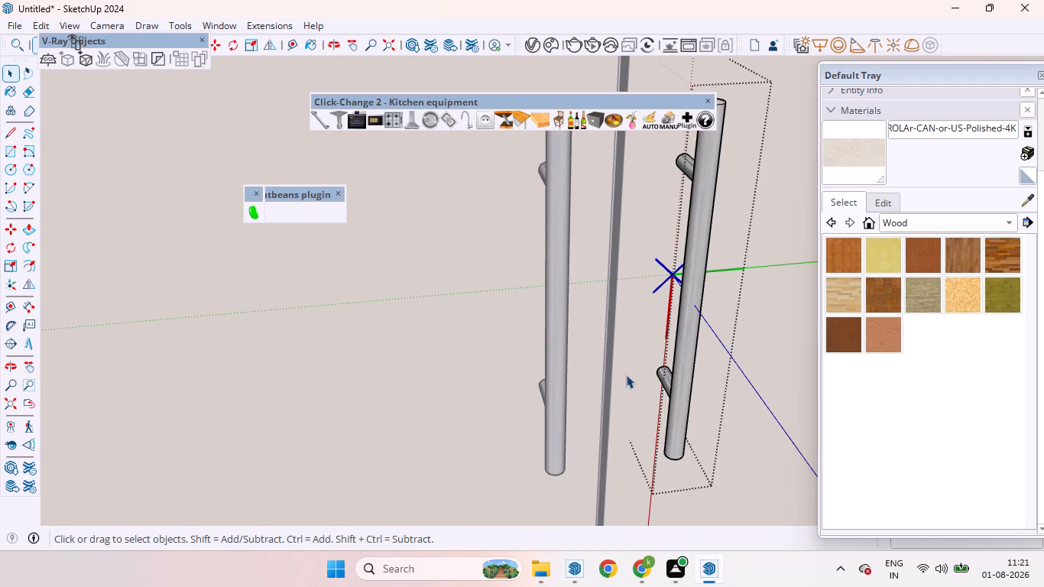
left_click(1009, 222)
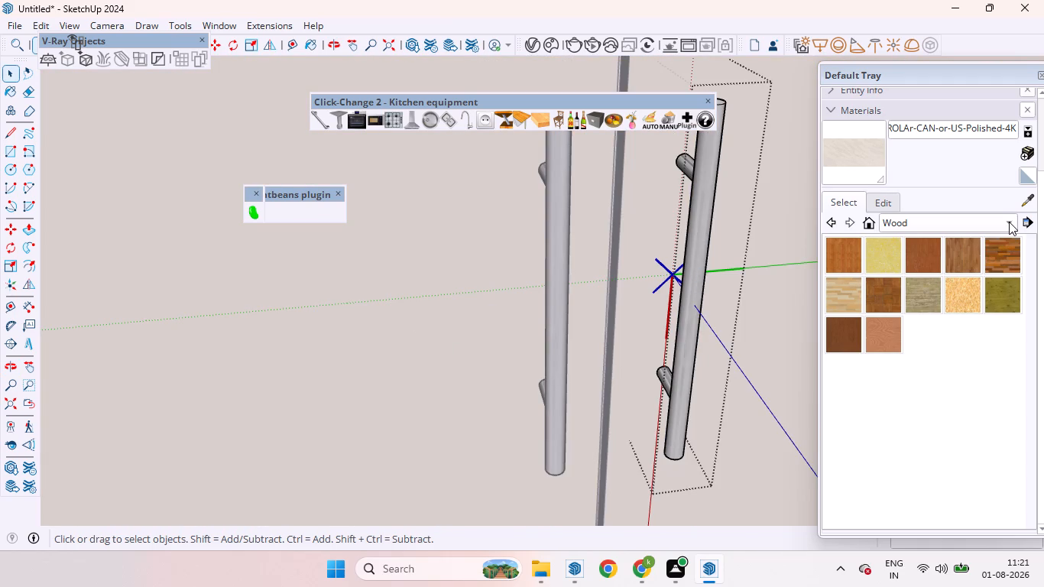
left_click(1007, 223)
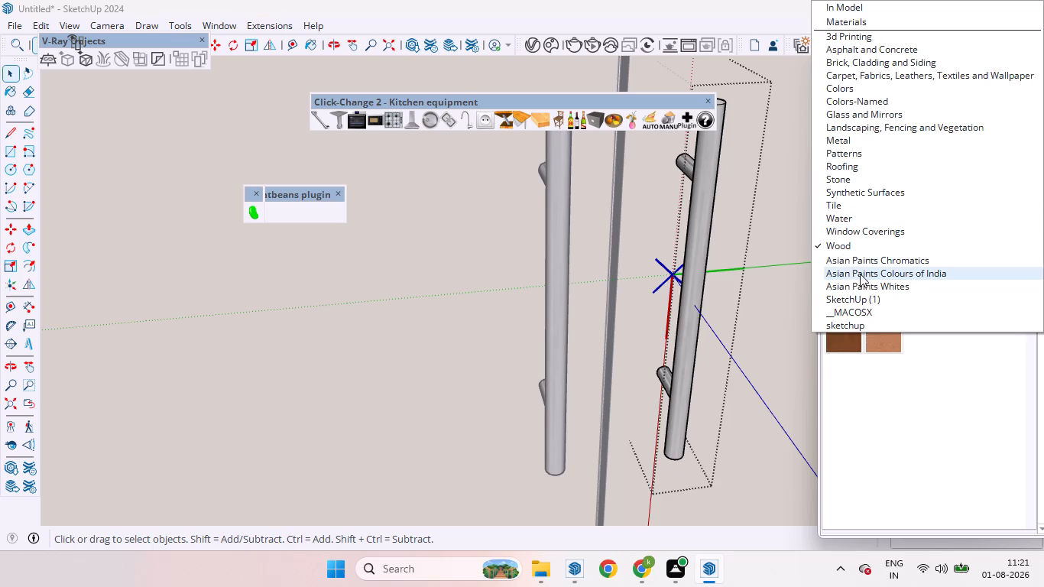
left_click(838, 92)
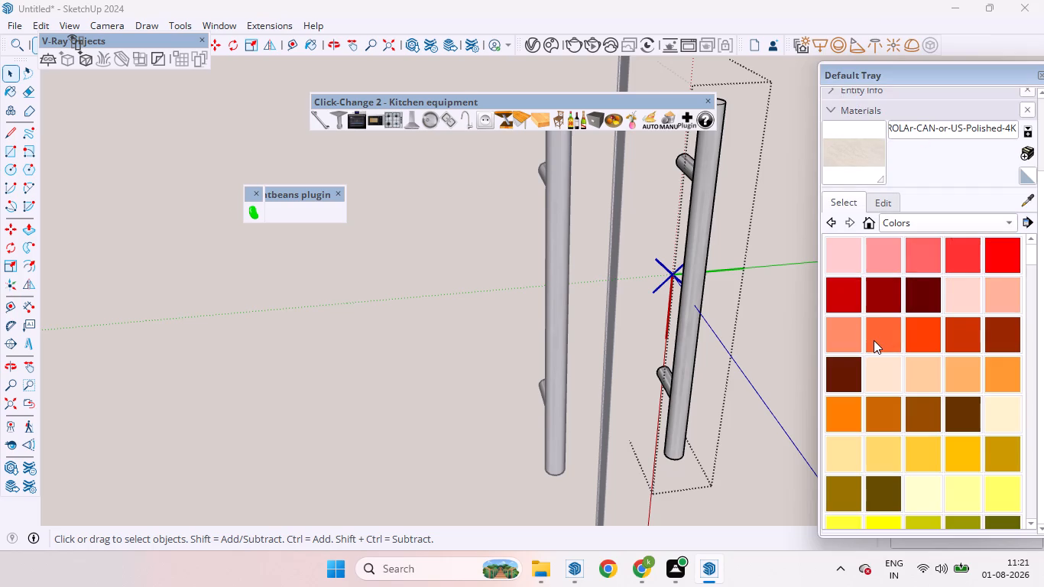
scroll(874, 340, "down", 20)
scroll(874, 363, "up", 1)
scroll(874, 363, "down", 8)
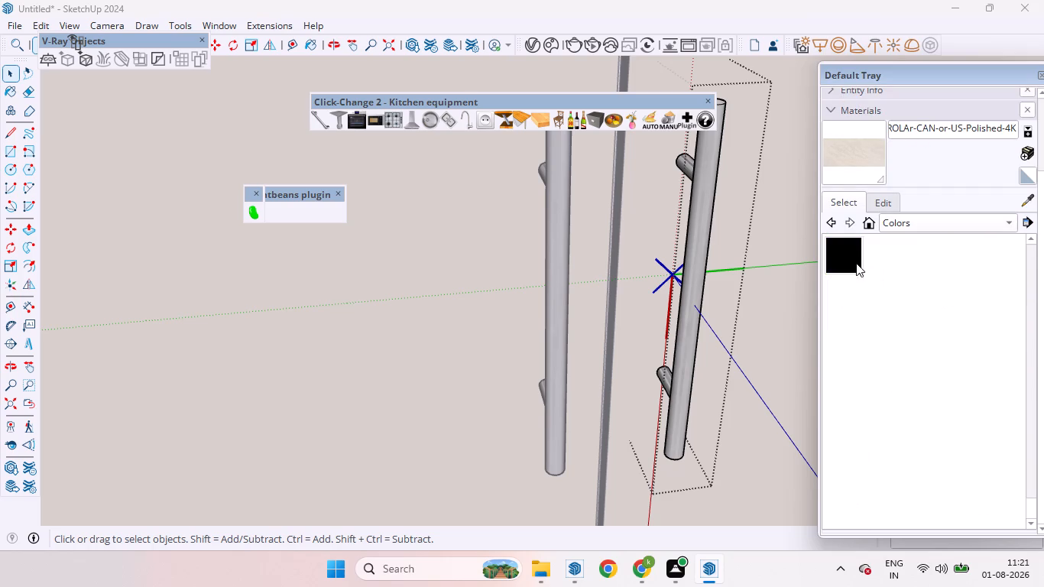
left_click(849, 246)
left_click(700, 242)
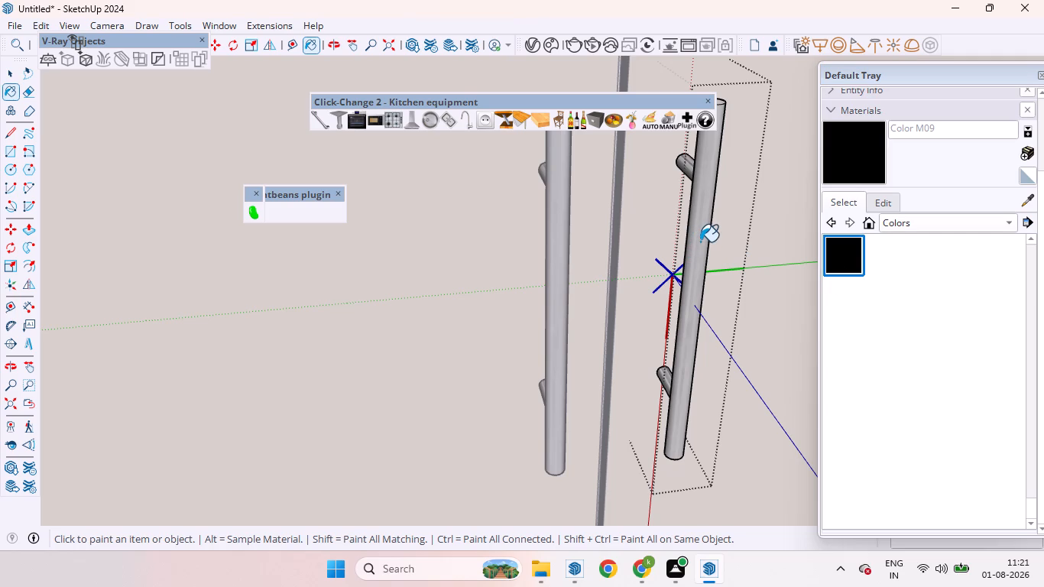
scroll(660, 282, "down", 15)
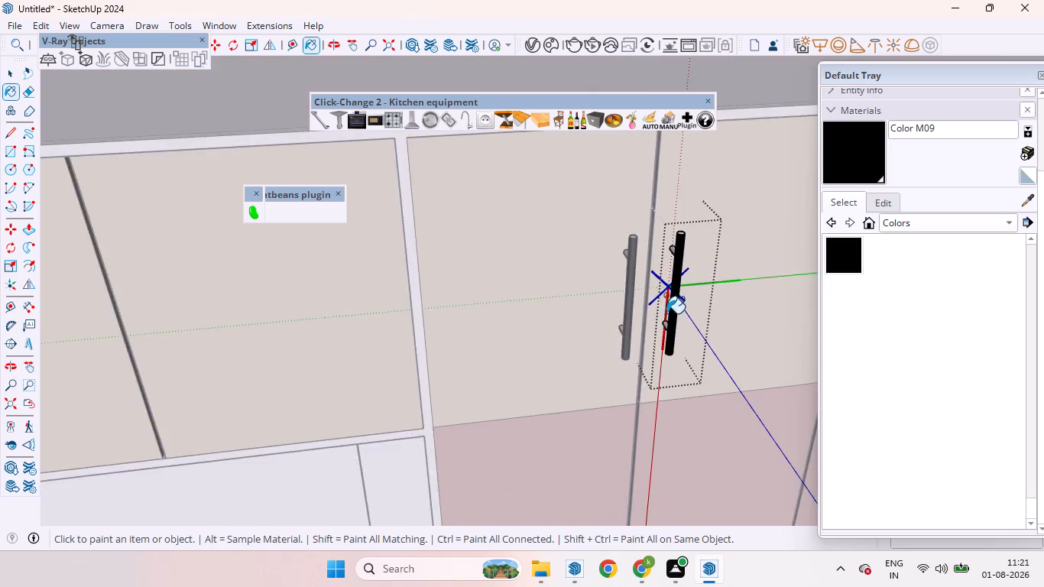
scroll(666, 313, "down", 12)
scroll(634, 326, "up", 1)
scroll(634, 326, "down", 2)
key("space")
left_click(232, 381)
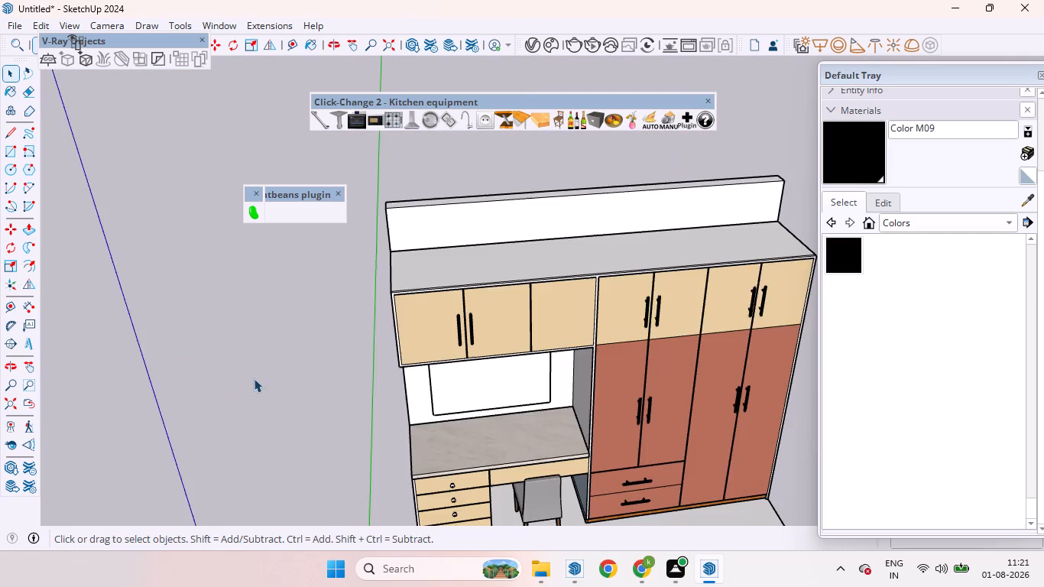
Examine the black handles on the unit's doors and drawers along with the surrounding cabinet fronts.
scroll(451, 378, "down", 5)
middle_click_drag(579, 386, 582, 267)
scroll(567, 332, "up", 5)
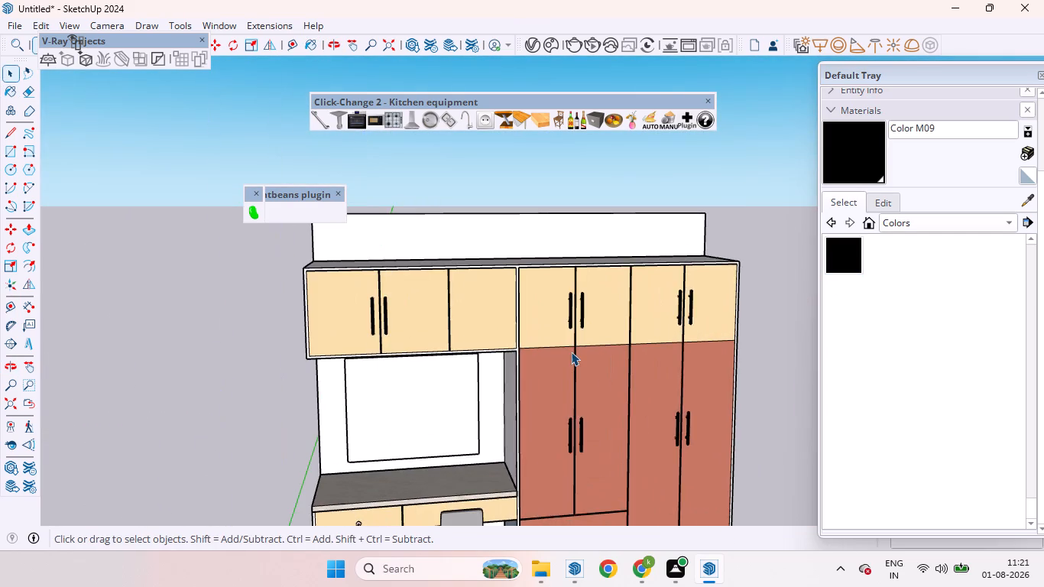
scroll(584, 342, "down", 6)
scroll(605, 446, "up", 6)
scroll(544, 261, "up", 4)
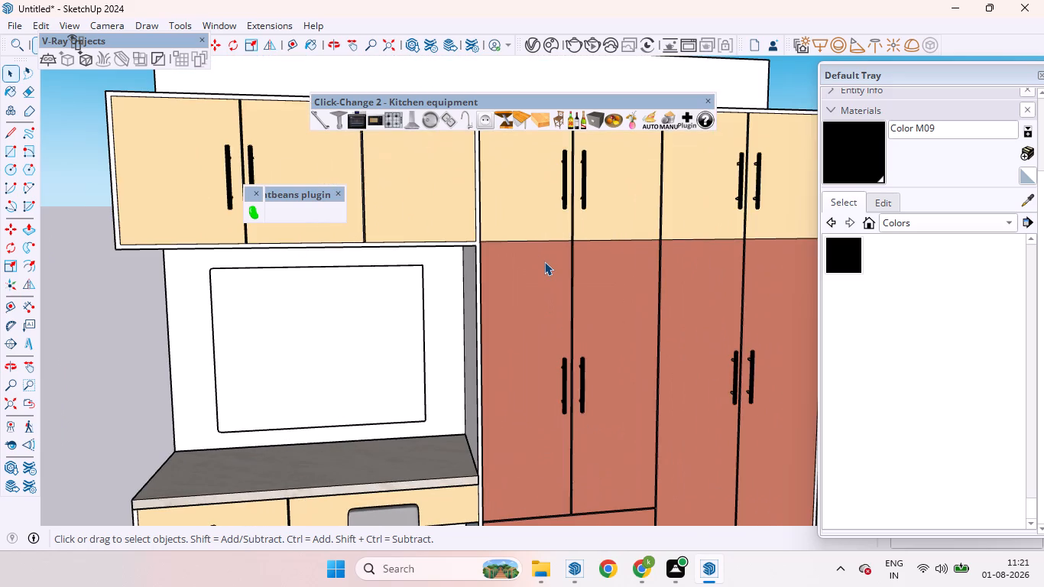
scroll(488, 235, "down", 4)
scroll(483, 250, "up", 10)
middle_click_drag(498, 241, 439, 258)
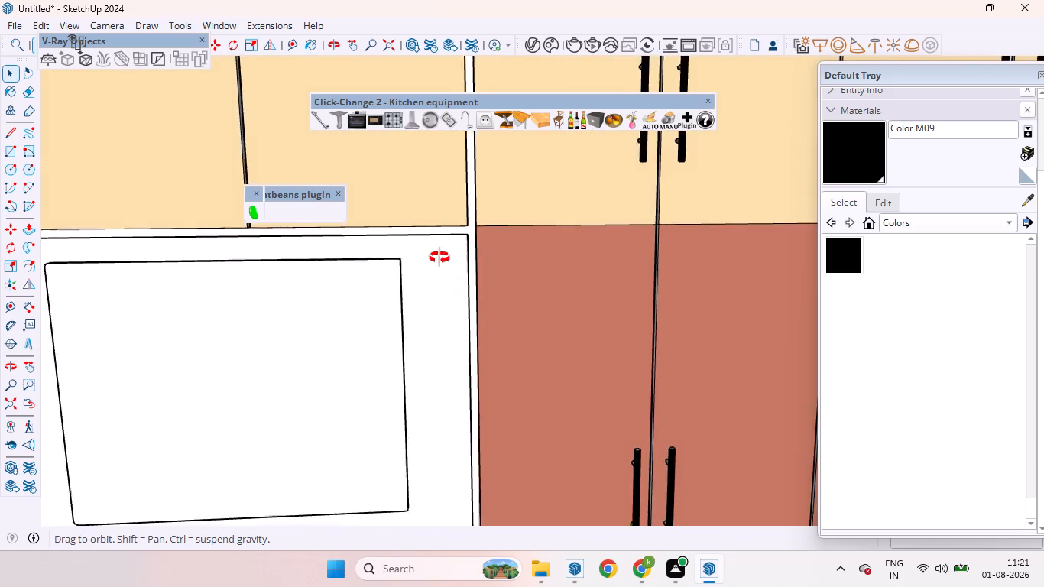
middle_click_drag(439, 258, 463, 289)
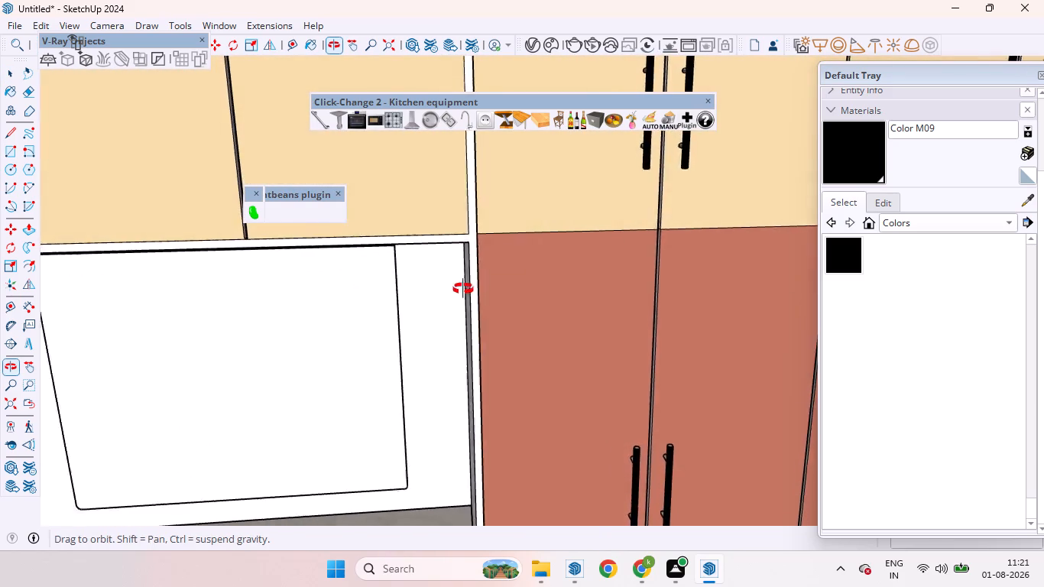
middle_click_drag(463, 289, 462, 289)
scroll(466, 285, "up", 1)
scroll(475, 281, "down", 19)
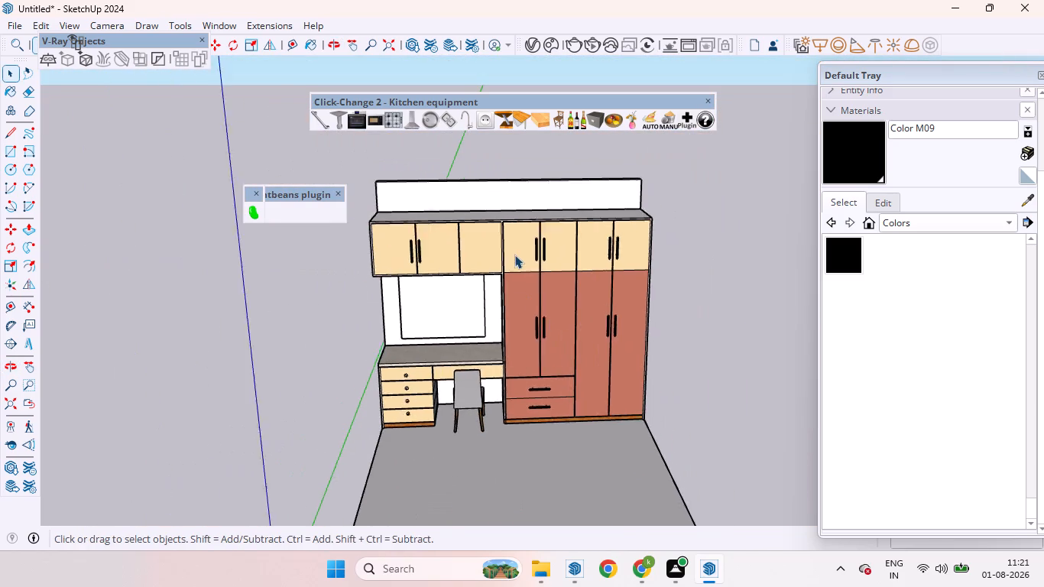
scroll(514, 255, "down", 3)
scroll(478, 388, "up", 6)
scroll(508, 176, "up", 3)
scroll(548, 234, "up", 4)
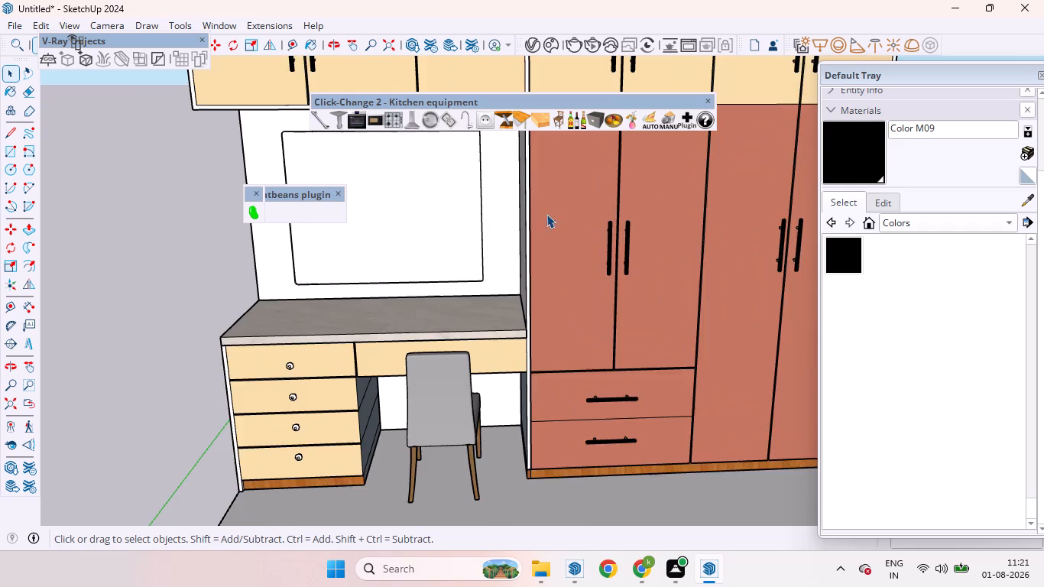
scroll(525, 206, "up", 3)
scroll(521, 229, "down", 5)
scroll(518, 297, "down", 11)
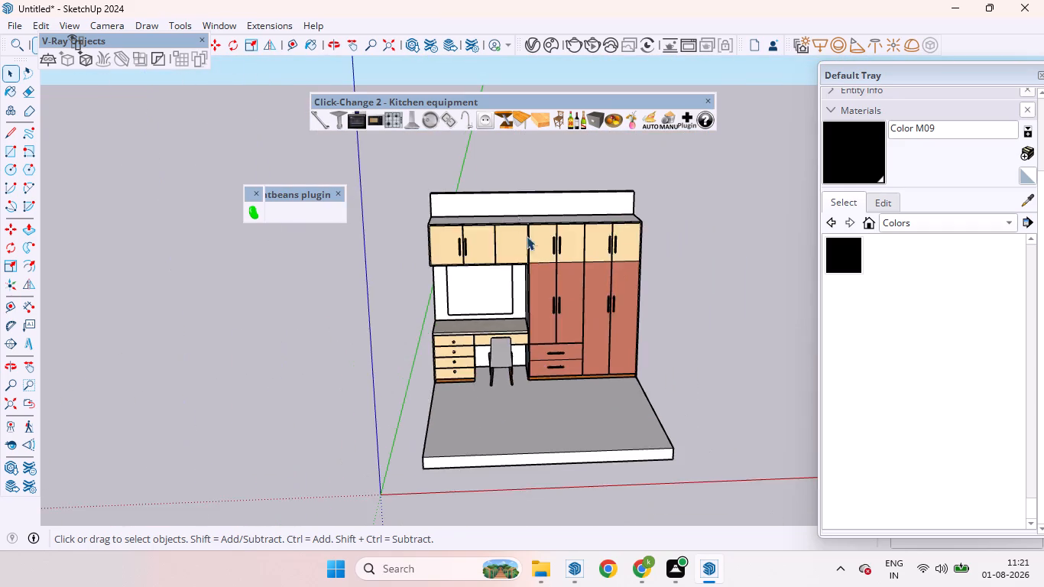
scroll(516, 209, "up", 12)
left_click(410, 284)
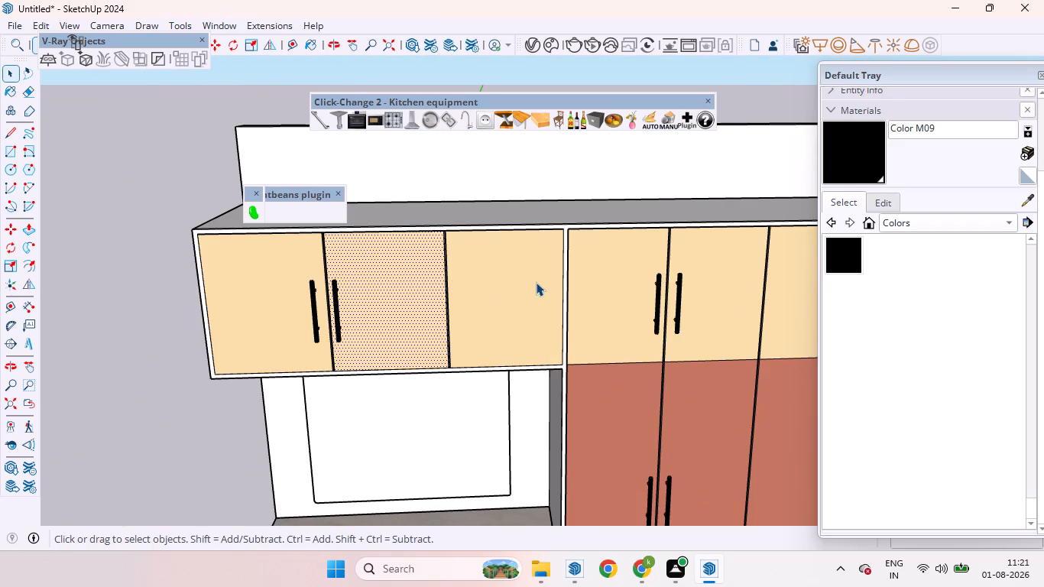
scroll(536, 282, "down", 4)
left_click(187, 298)
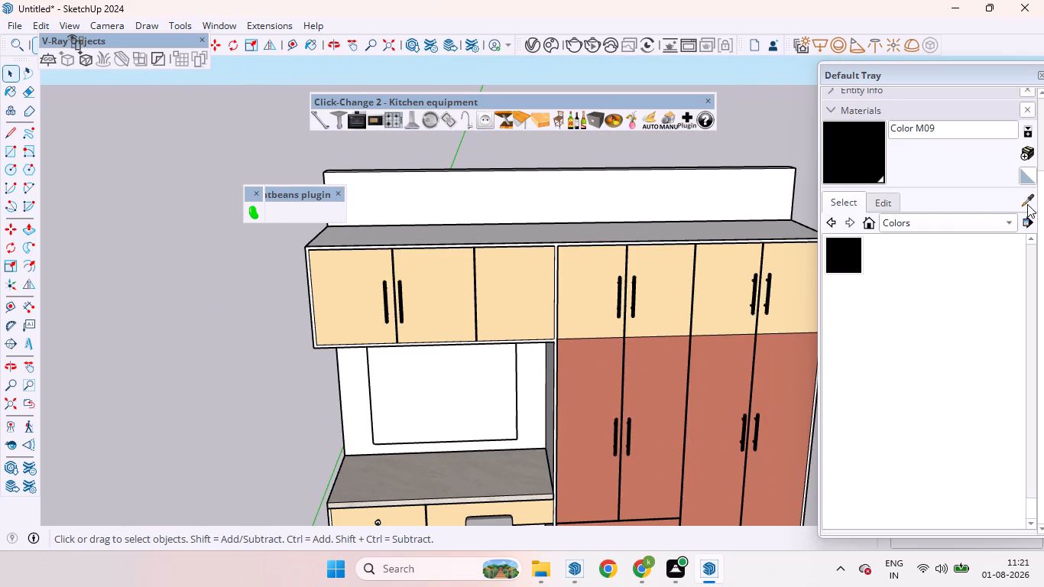
Sample the beige material from the handleless upper cabinet front above the desk.
left_click(1028, 203)
left_click(533, 287)
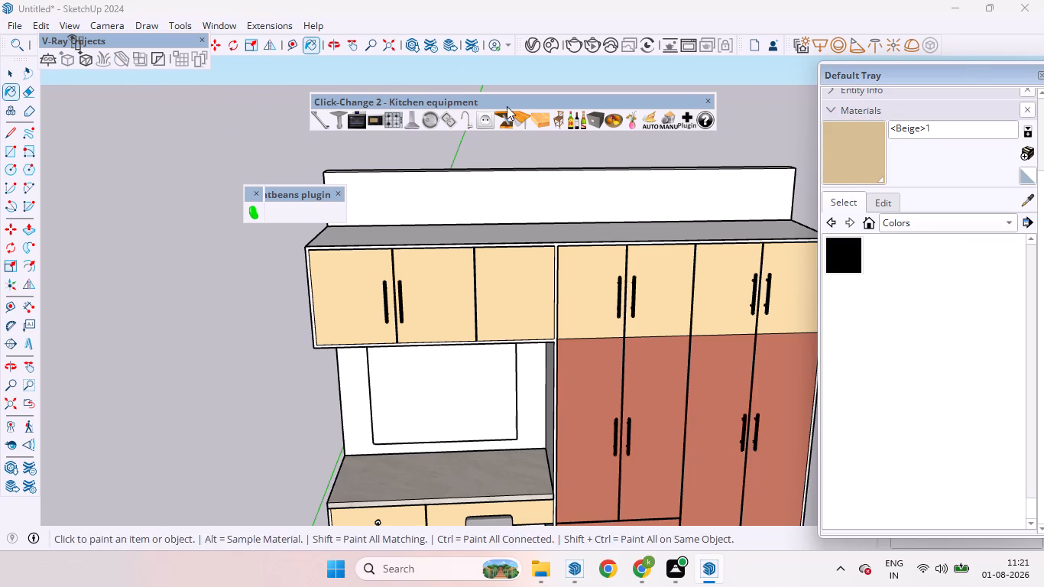
Hide the V-Ray Objects, V-Ray for SketchUp, Click-Change 2 - Kitchen equipment and Lightbeans plugin toolbars.
left_click_drag(915, 66, 936, 190)
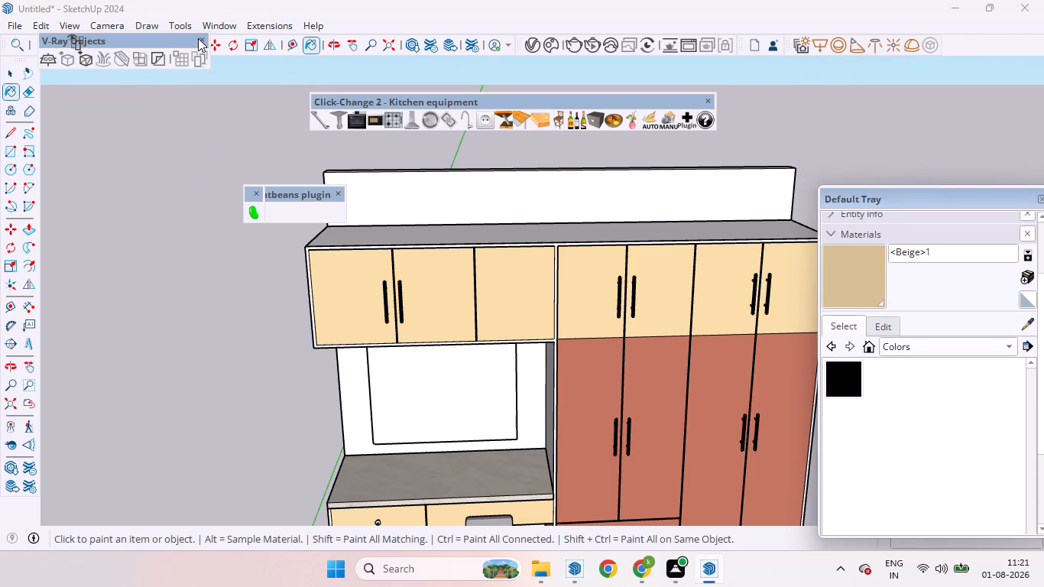
left_click(198, 38)
right_click(451, 23)
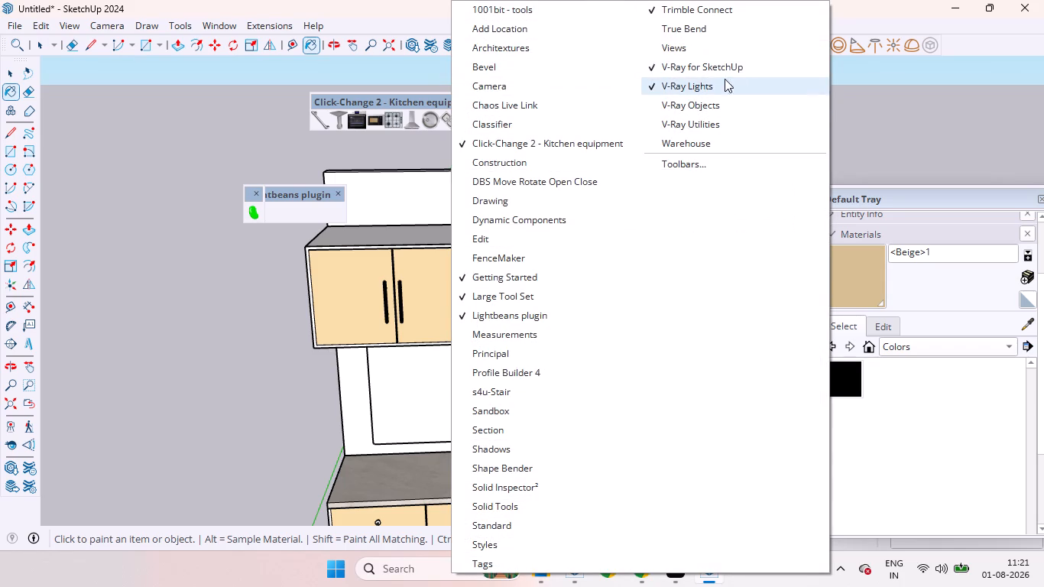
left_click(702, 61)
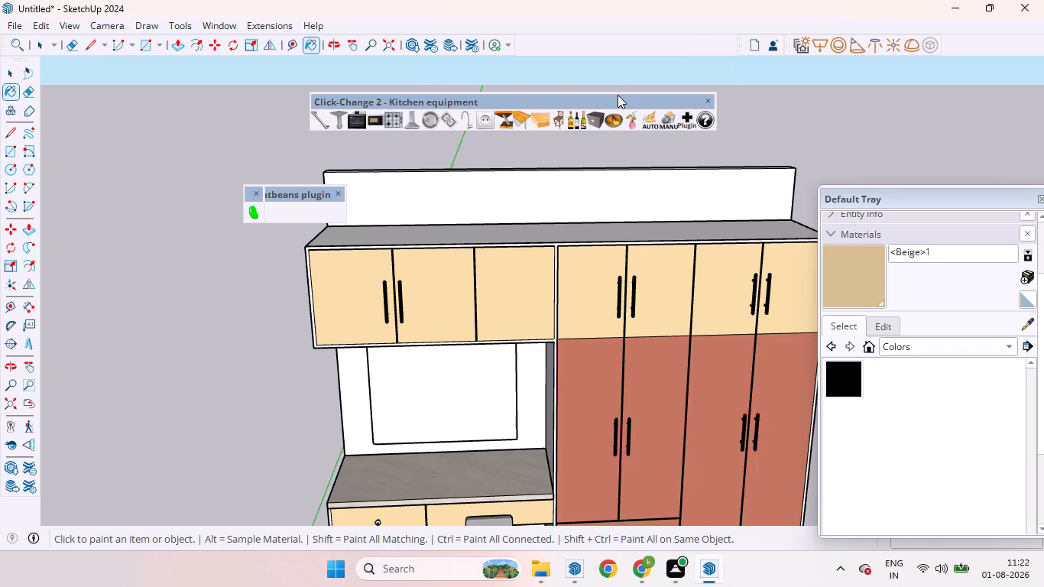
left_click_drag(618, 95, 610, 117)
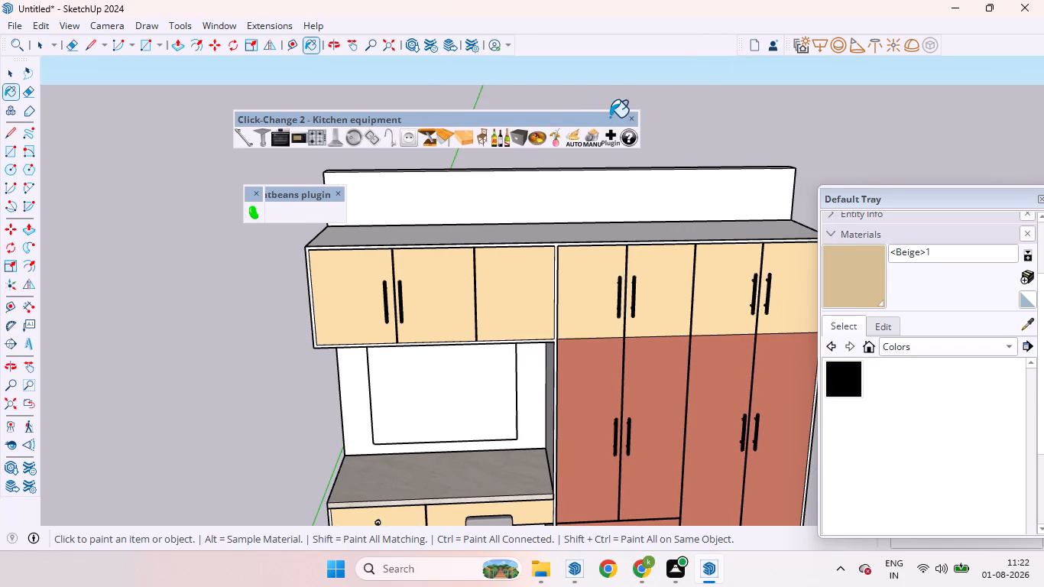
left_click_drag(610, 117, 616, 103)
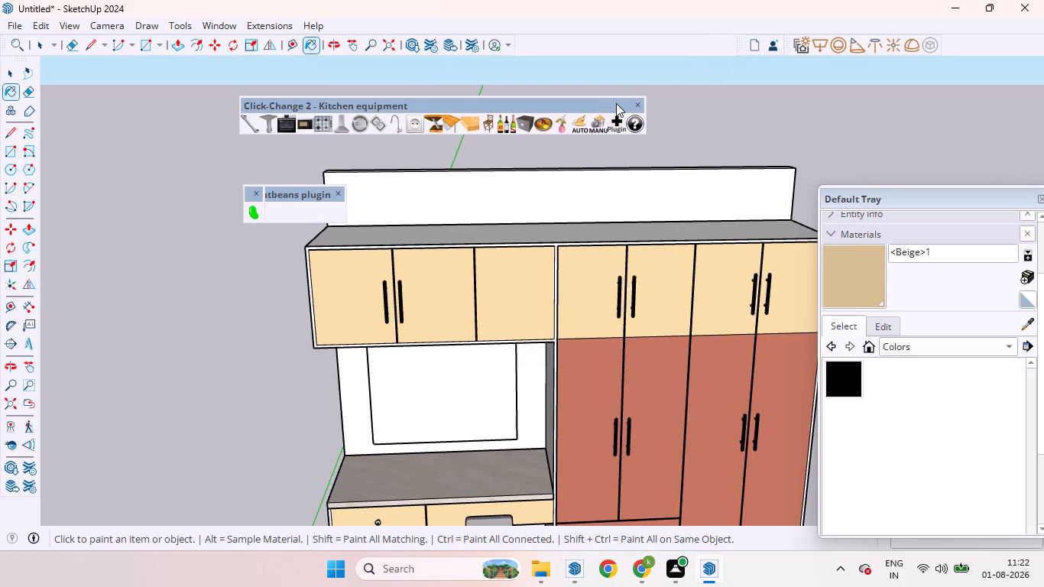
left_click(638, 105)
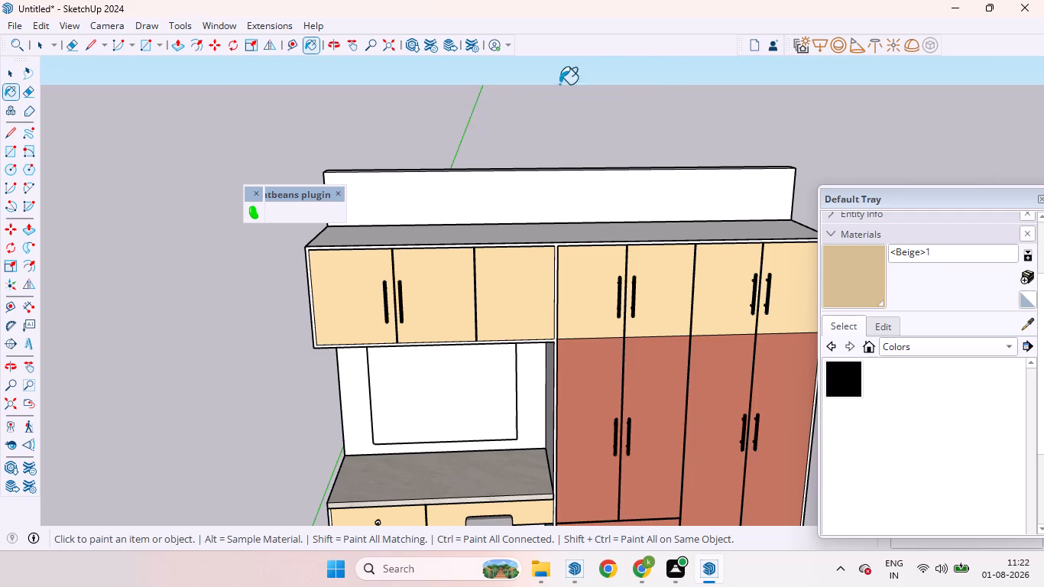
left_click_drag(292, 190, 587, 73)
left_click_drag(309, 190, 287, 118)
left_click_drag(291, 195, 254, 159)
left_click(254, 190)
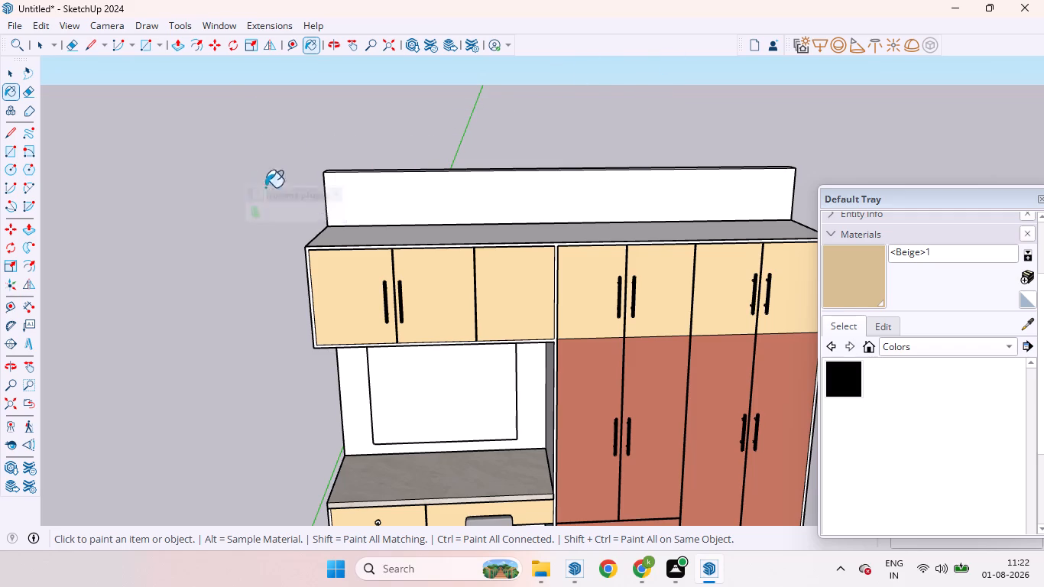
Show the V-Ray for SketchUp toolbar again.
right_click(650, 16)
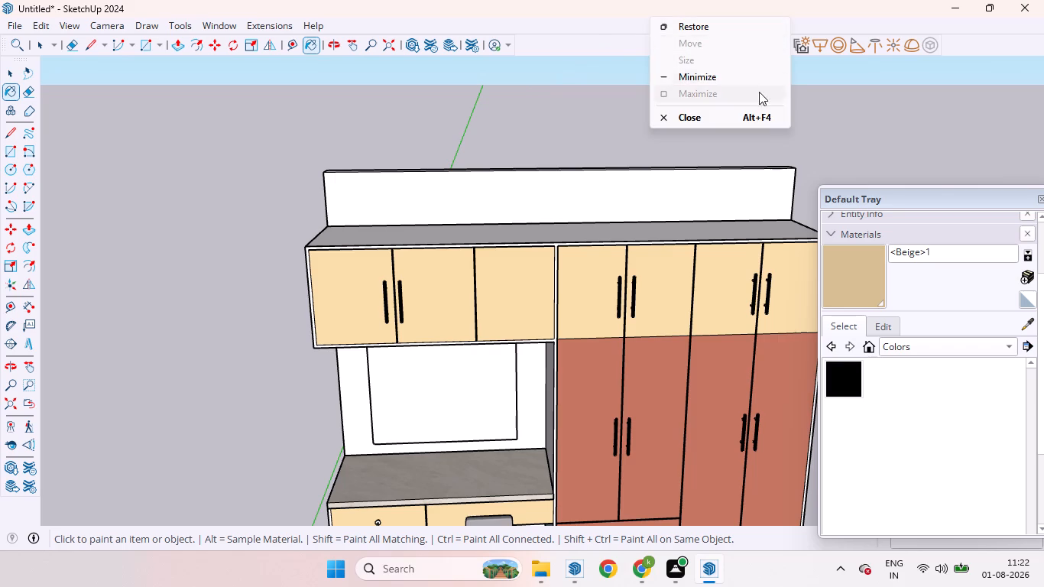
right_click(561, 39)
left_click(807, 66)
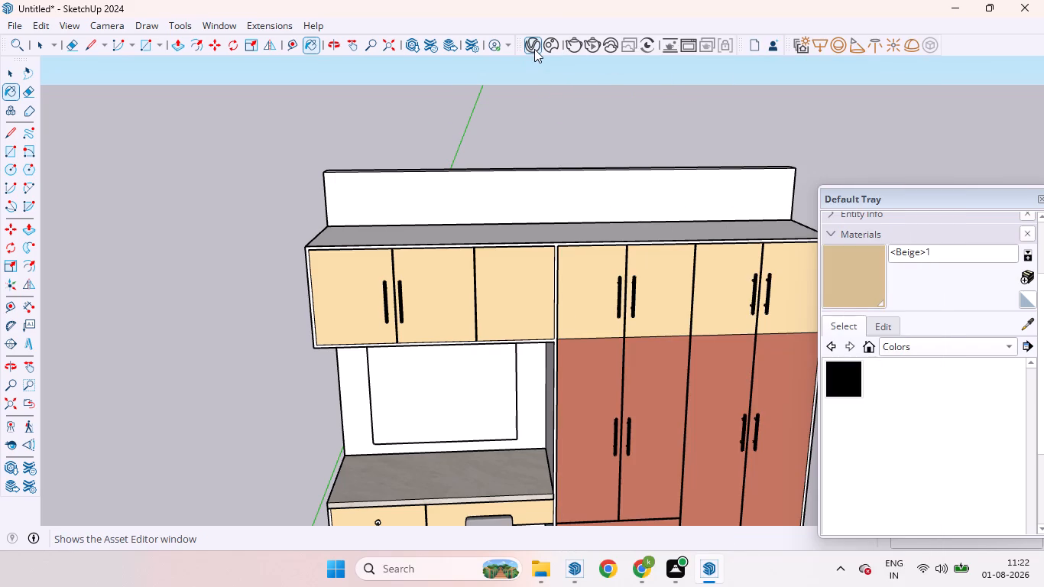
Open the V-Ray Asset Editor and make the <Beige>1 material editable in V-Ray.
left_click(534, 49)
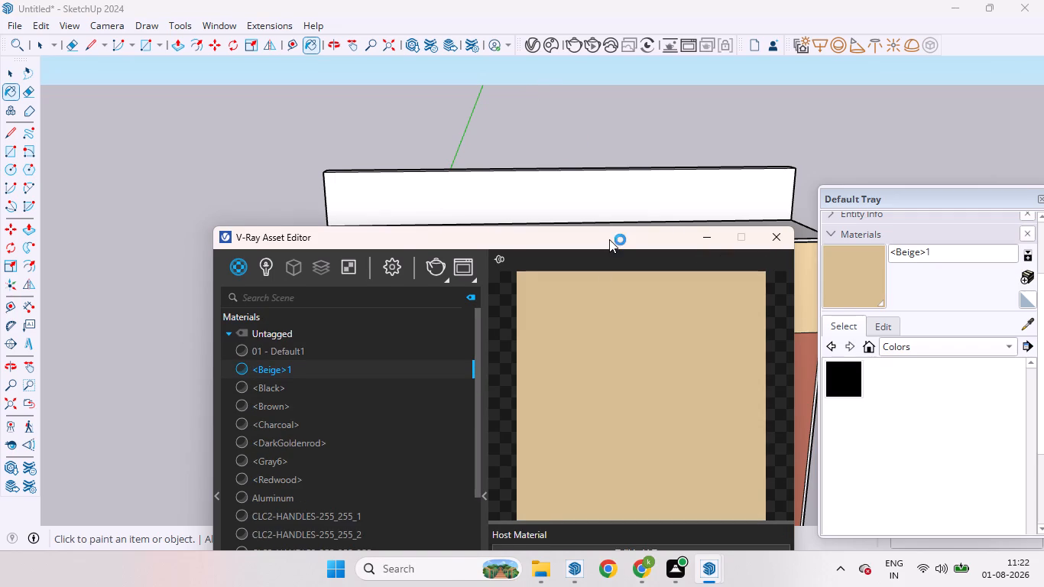
left_click_drag(609, 239, 575, 82)
left_click(596, 397)
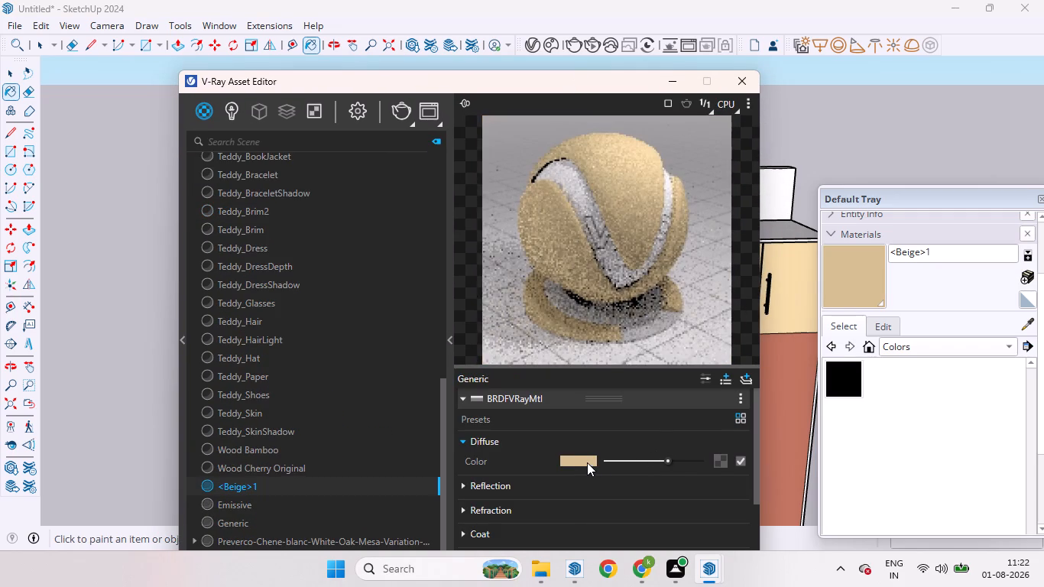
Brighten the reflection colour of the <Beige>1 material to a light grey.
left_click(493, 485)
left_click_drag(589, 84, 585, 81)
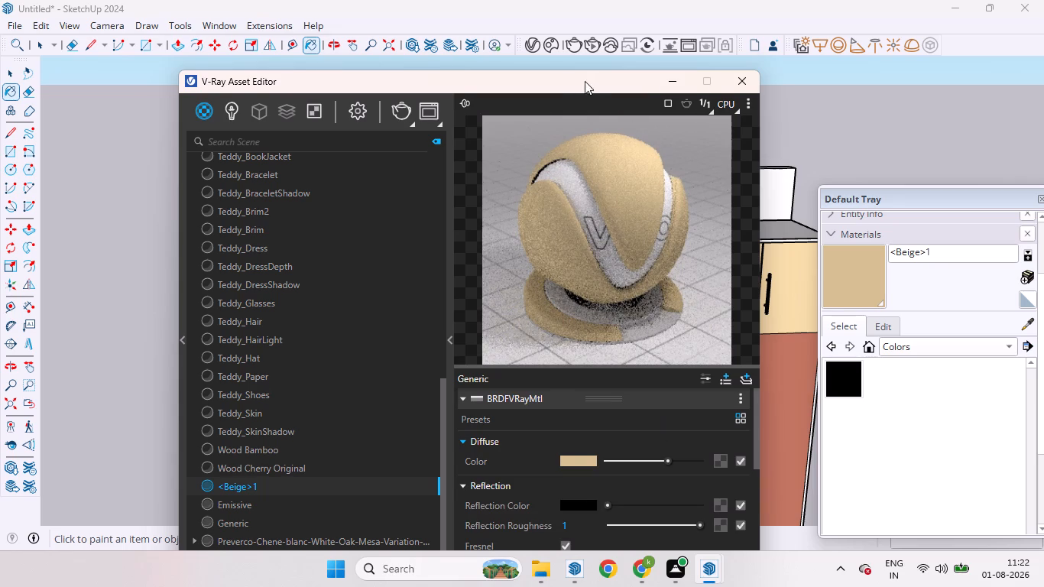
left_click_drag(585, 81, 574, 3)
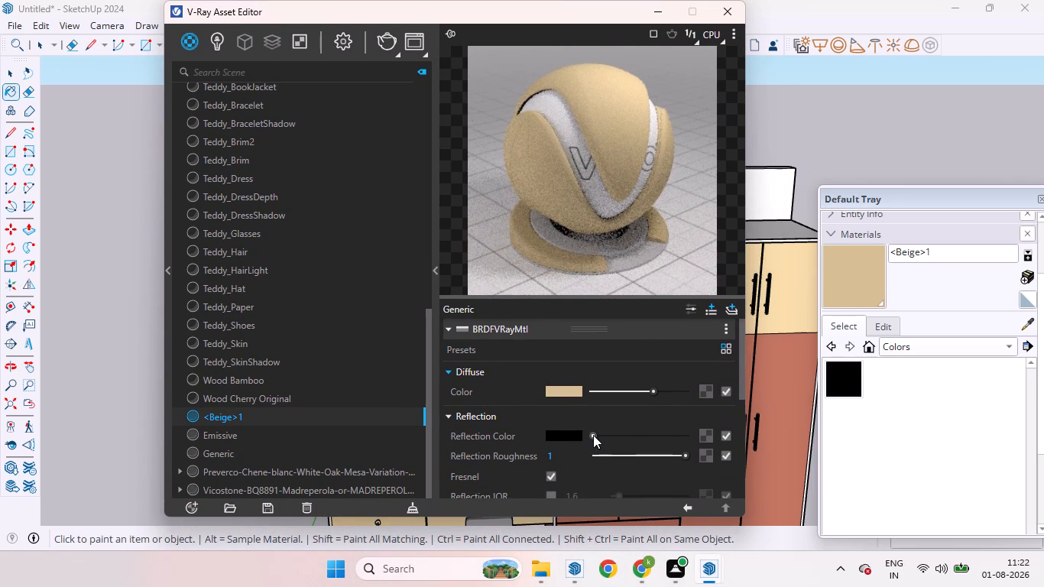
left_click_drag(592, 433, 639, 437)
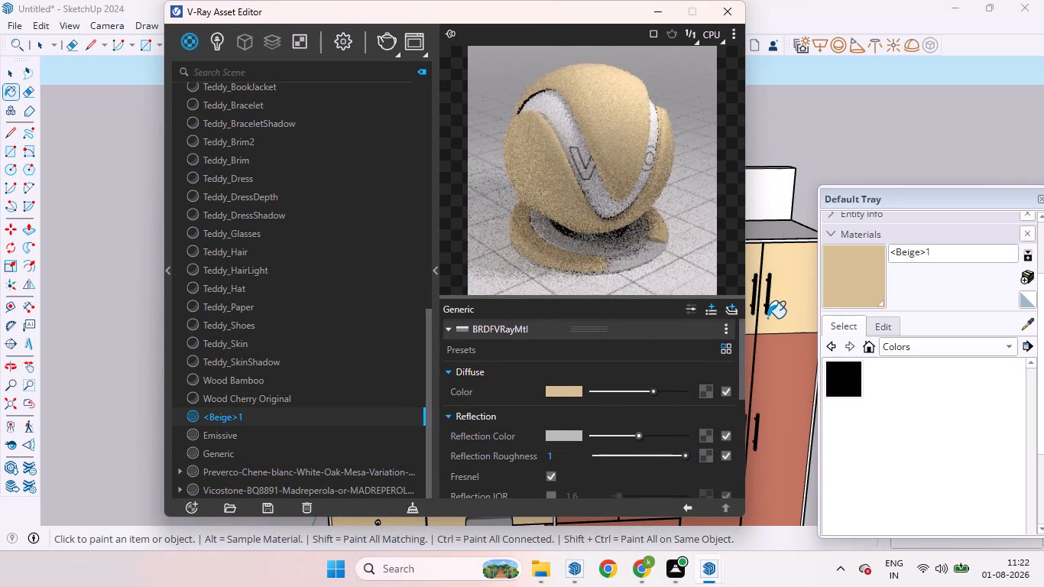
left_click_drag(640, 431, 652, 435)
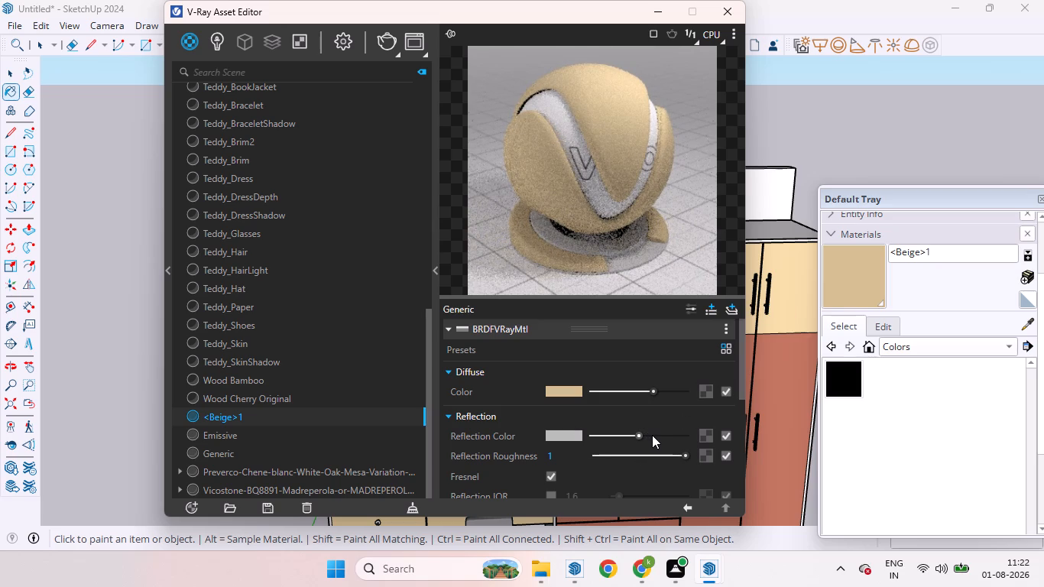
left_click_drag(652, 435, 653, 435)
left_click_drag(640, 433, 649, 436)
scroll(631, 407, "down", 2)
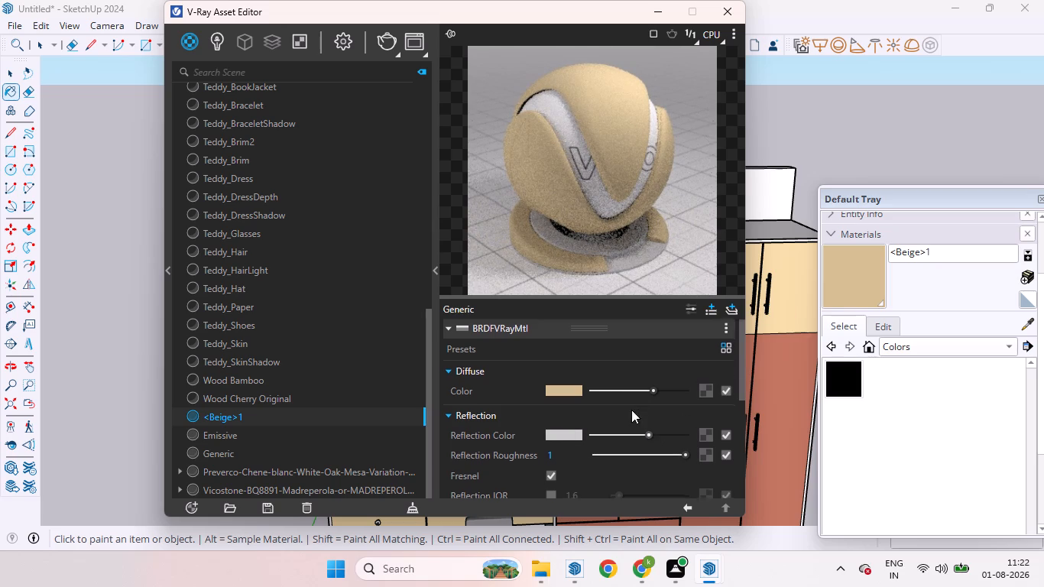
scroll(631, 410, "down", 2)
scroll(605, 365, "up", 2)
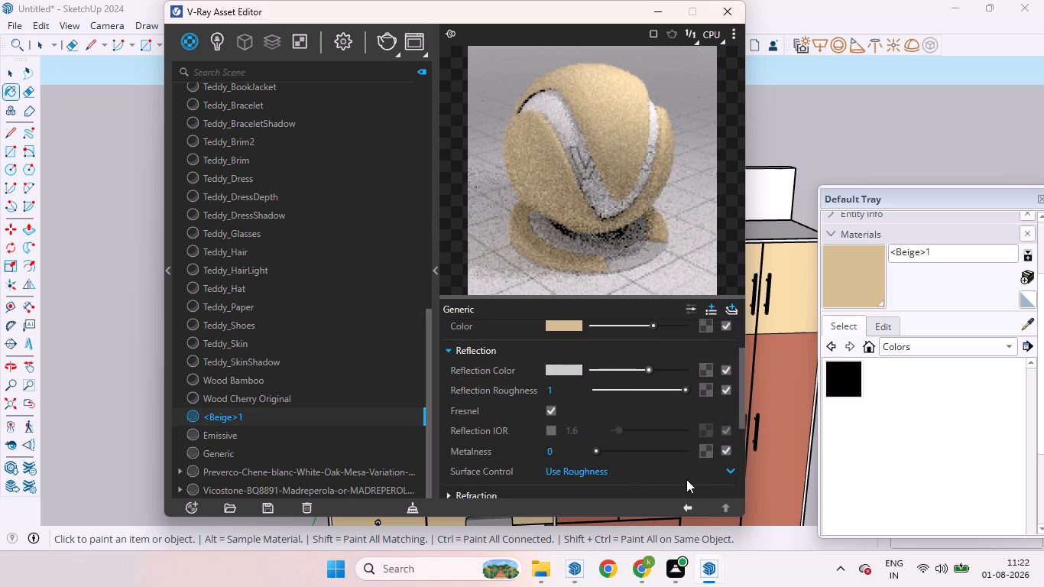
Switch <Beige>1 to Use Glossiness, fine-tune its reflection colour to a lighter grey, and set its reflection glossiness to 0.75.
left_click(733, 469)
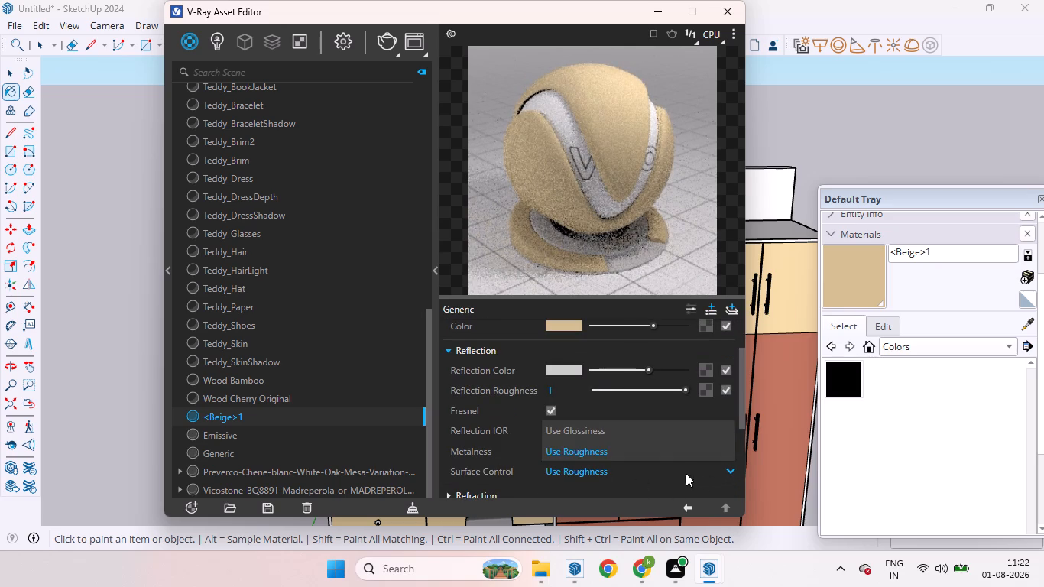
left_click(588, 425)
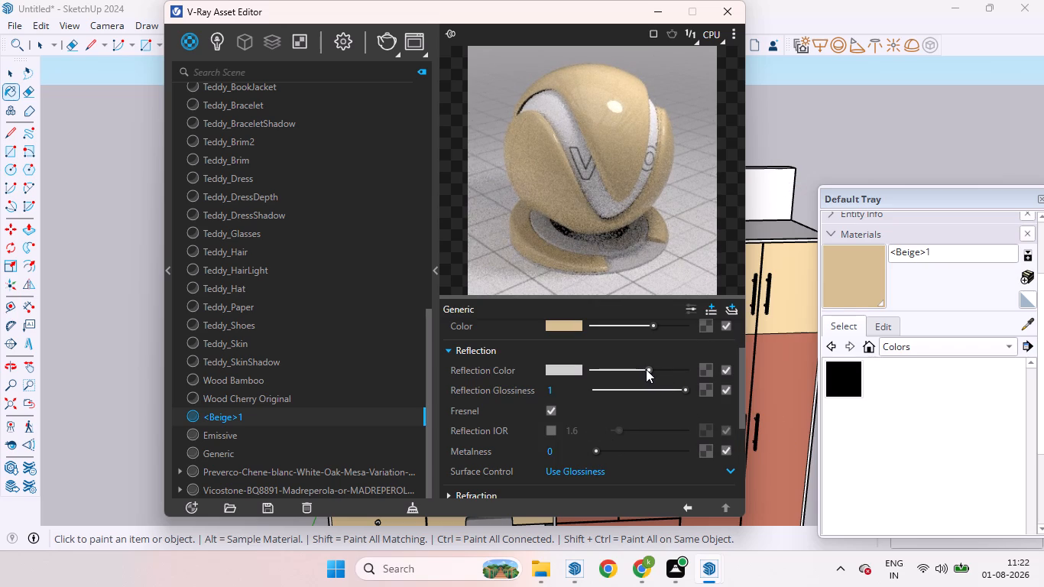
left_click_drag(646, 369, 639, 371)
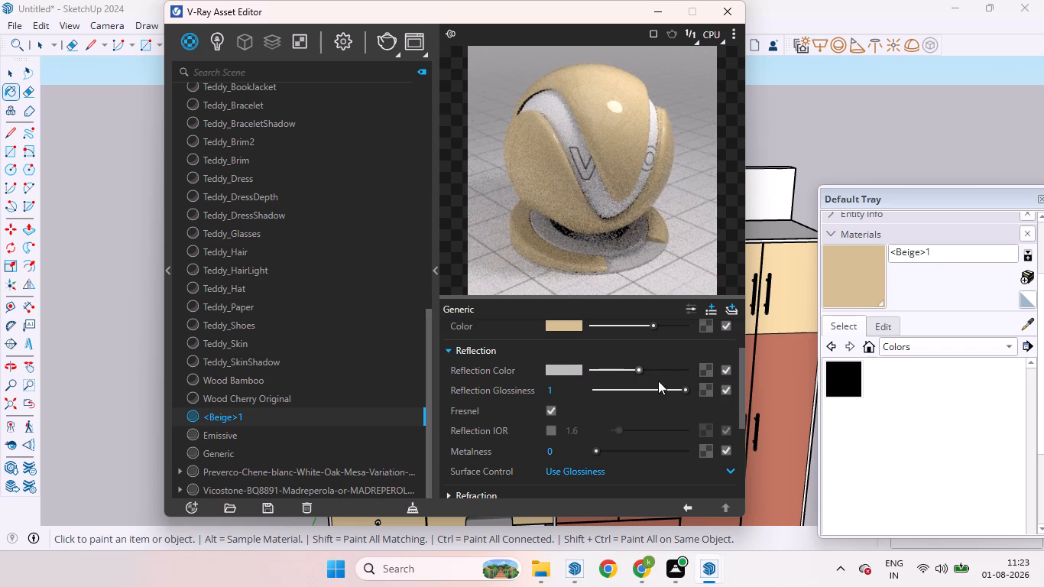
left_click(644, 368)
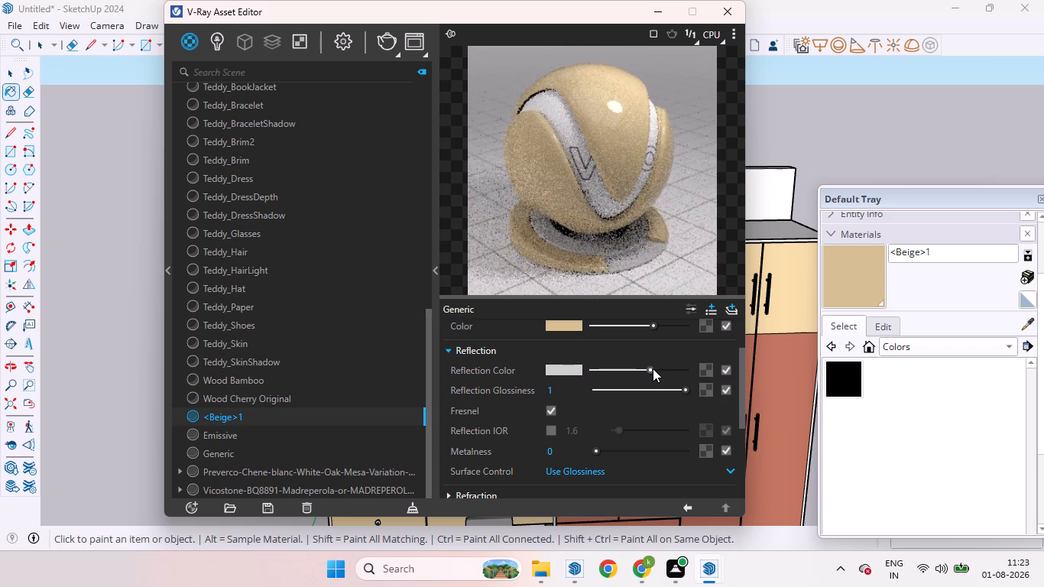
left_click(653, 368)
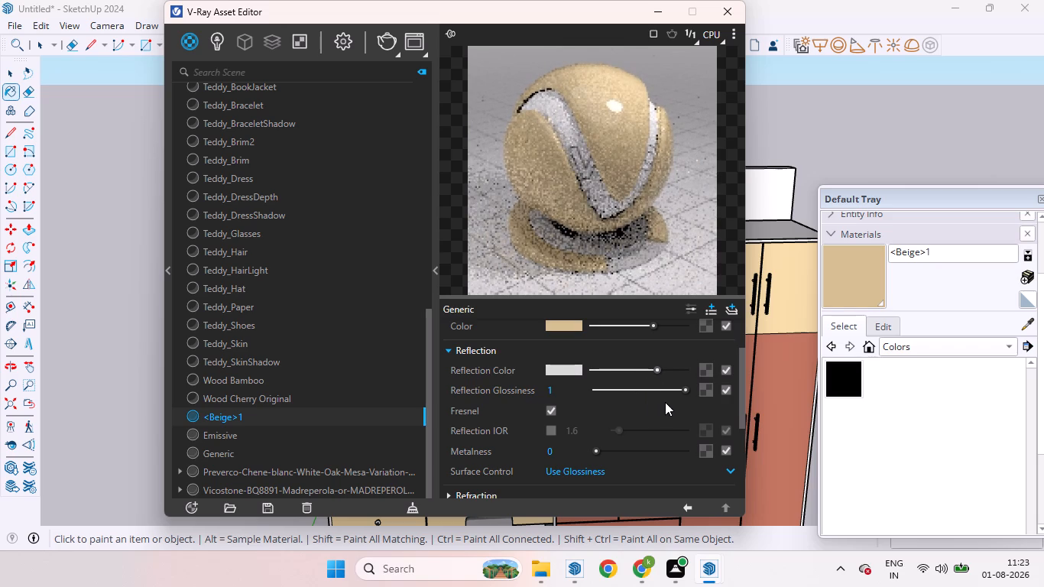
left_click_drag(687, 388, 665, 390)
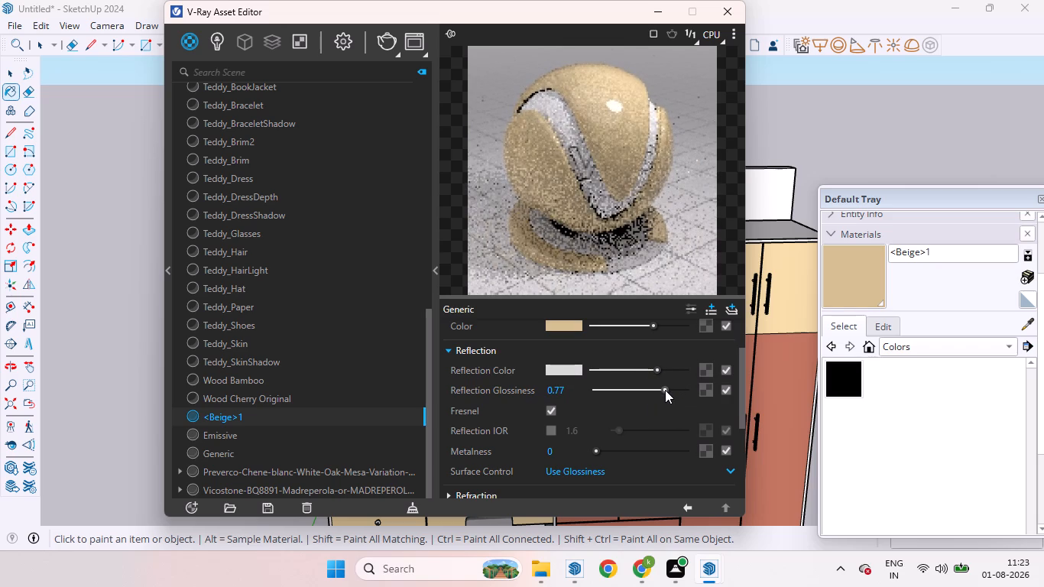
left_click_drag(665, 390, 663, 390)
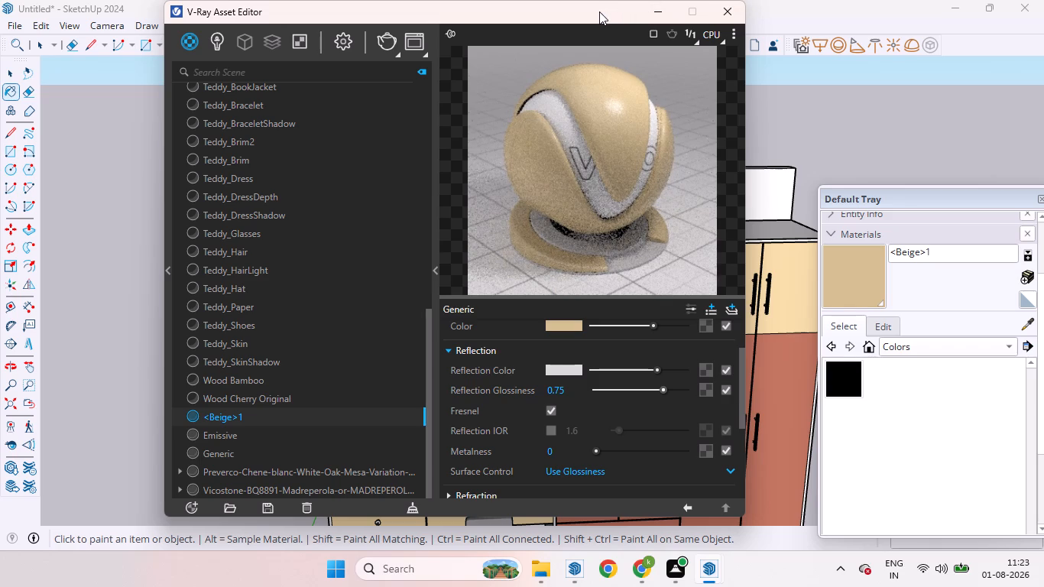
Sample the redwood material from a tall wardrobe door and make <Redwood> editable in V-Ray.
left_click_drag(599, 11, 549, 57)
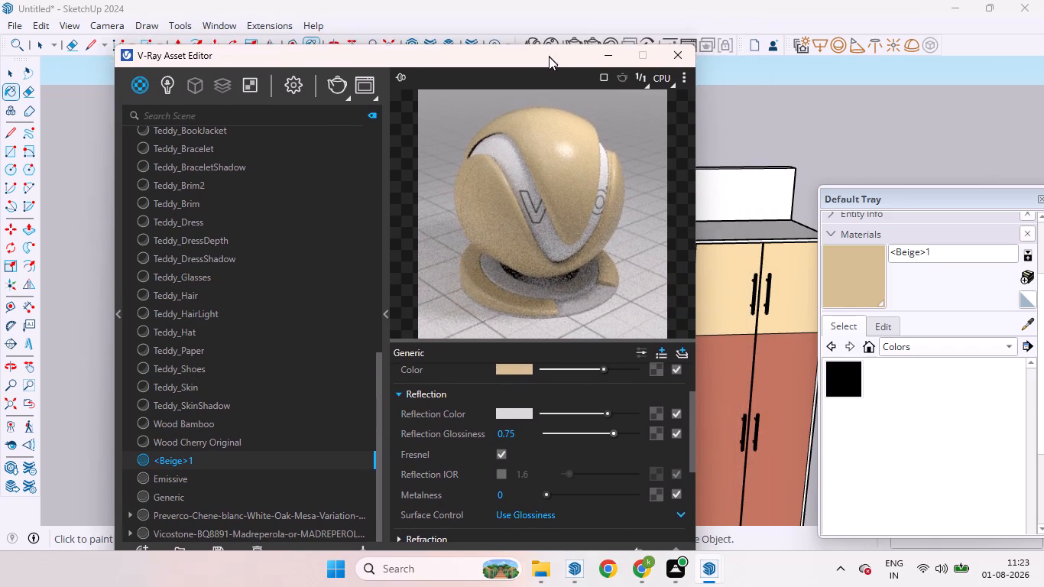
left_click_drag(549, 57, 497, 84)
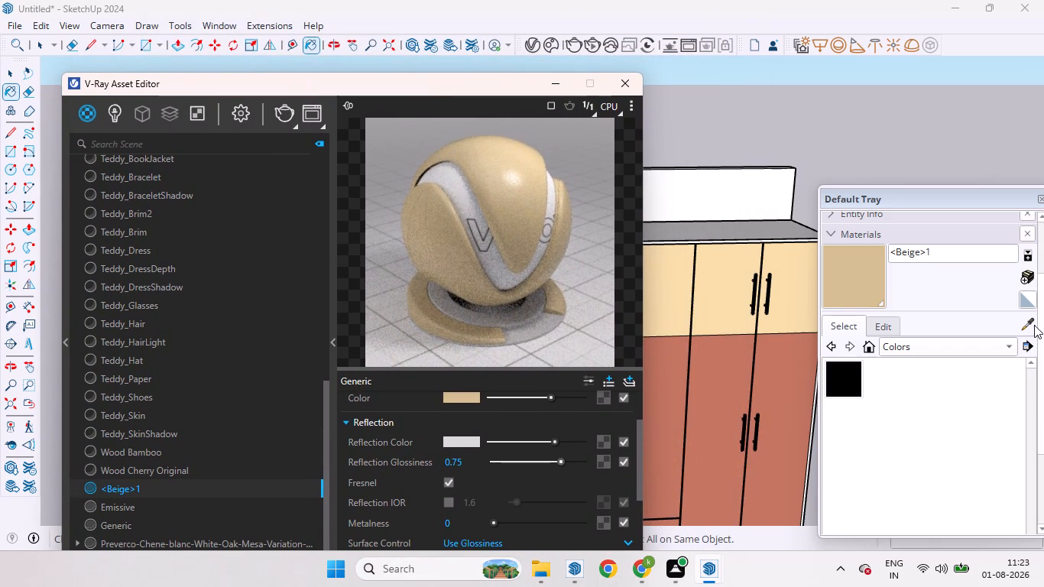
left_click(1029, 323)
left_click(719, 388)
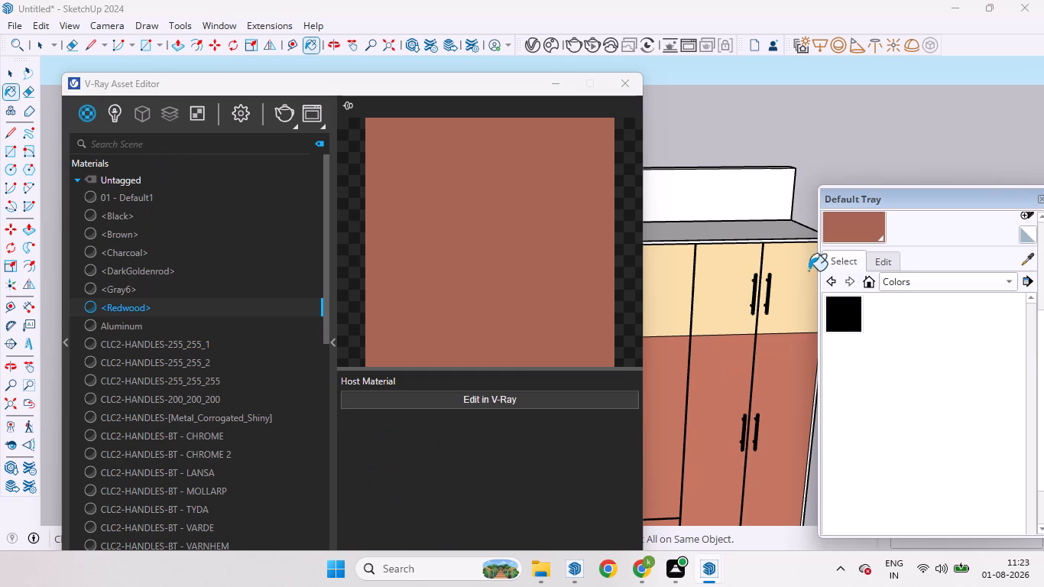
left_click(539, 401)
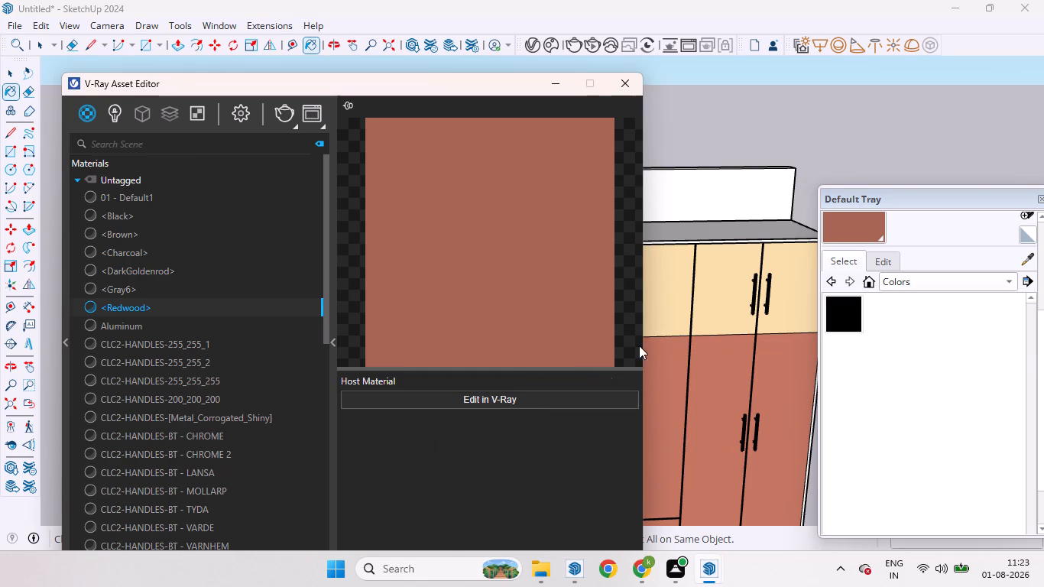
Switch the <Redwood> material's reflection to Use Glossiness and brighten its reflection colour to a light grey.
scroll(520, 431, "down", 1)
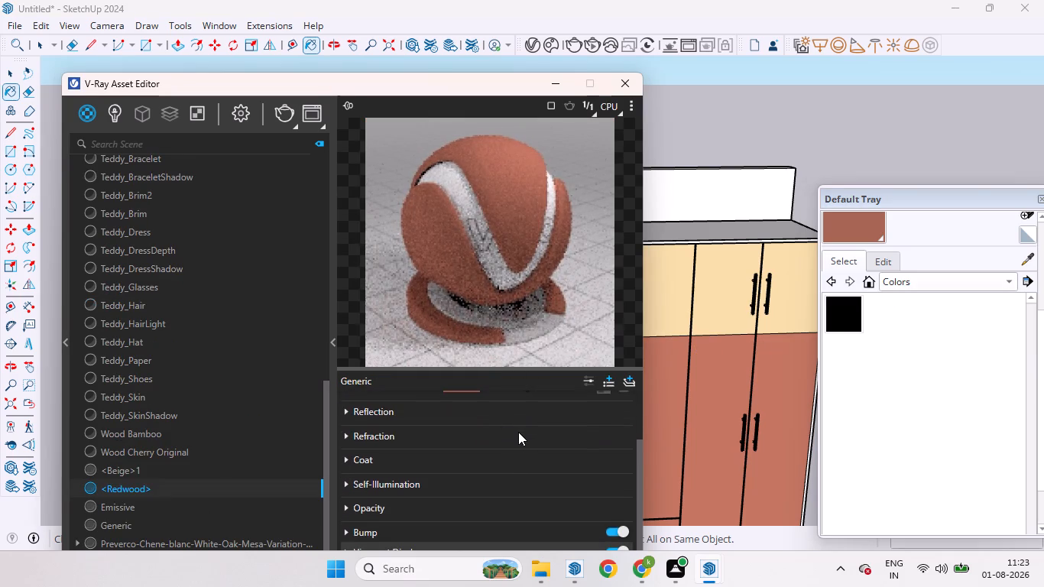
scroll(482, 423, "up", 1)
left_click(401, 489)
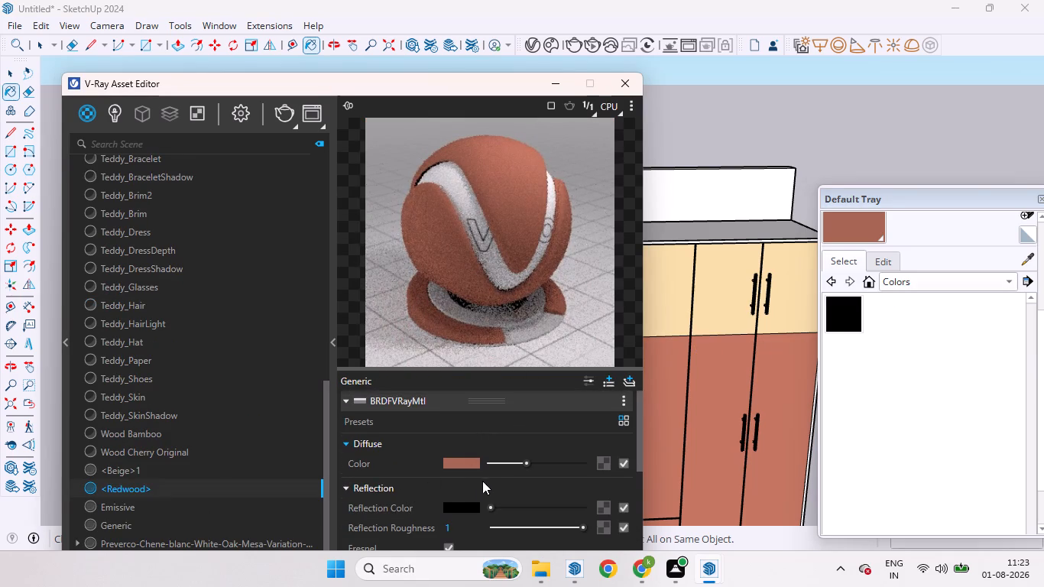
scroll(496, 485, "down", 1)
left_click(629, 537)
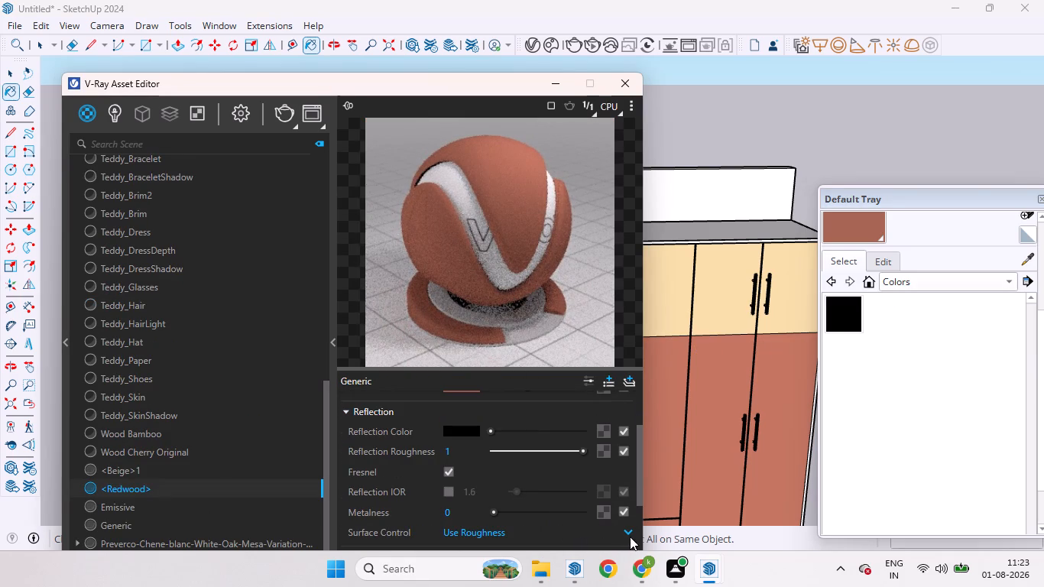
left_click(505, 493)
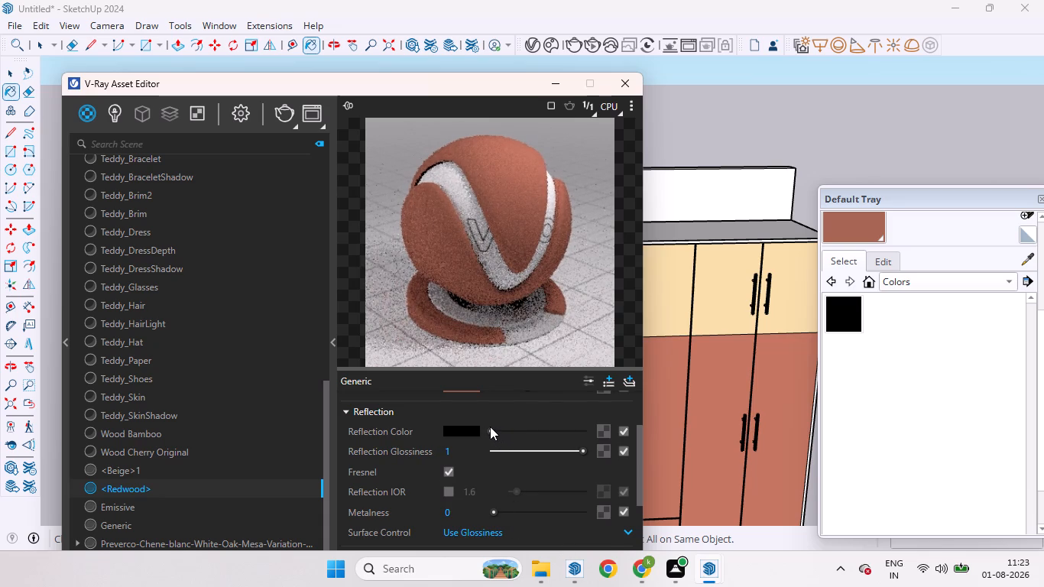
left_click_drag(488, 426, 522, 434)
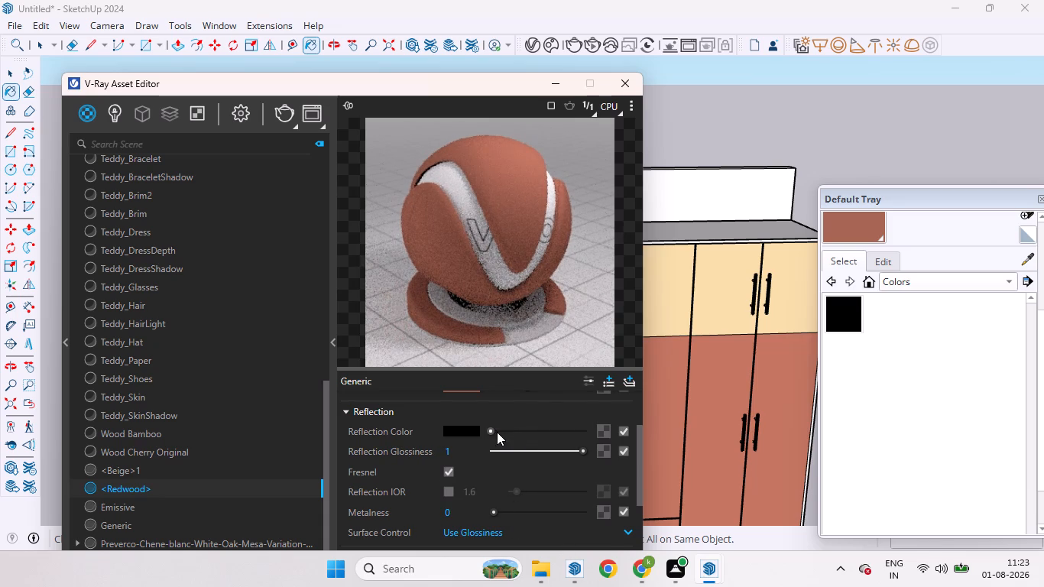
left_click_drag(490, 428, 531, 433)
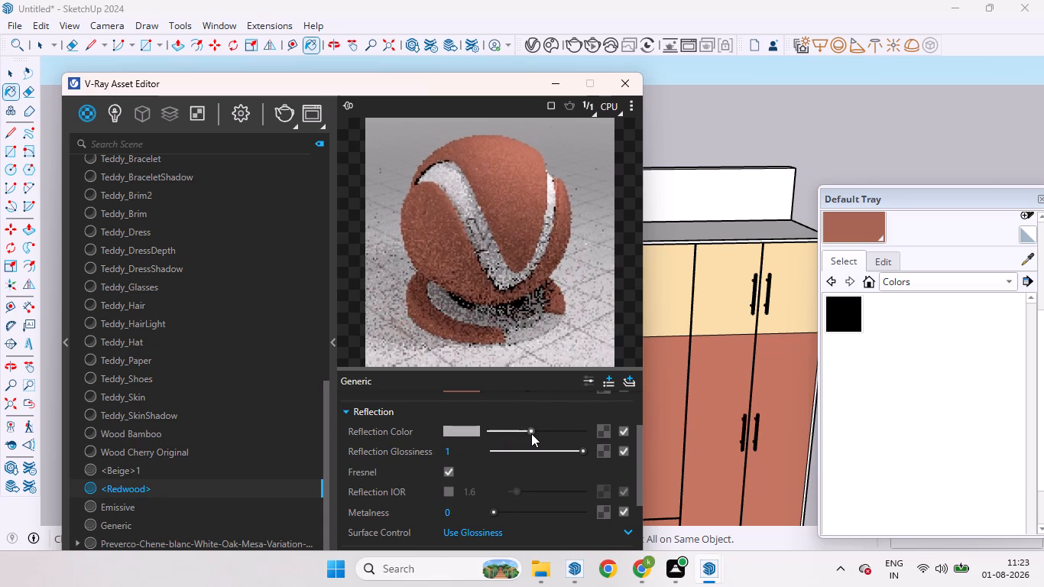
left_click_drag(531, 433, 533, 433)
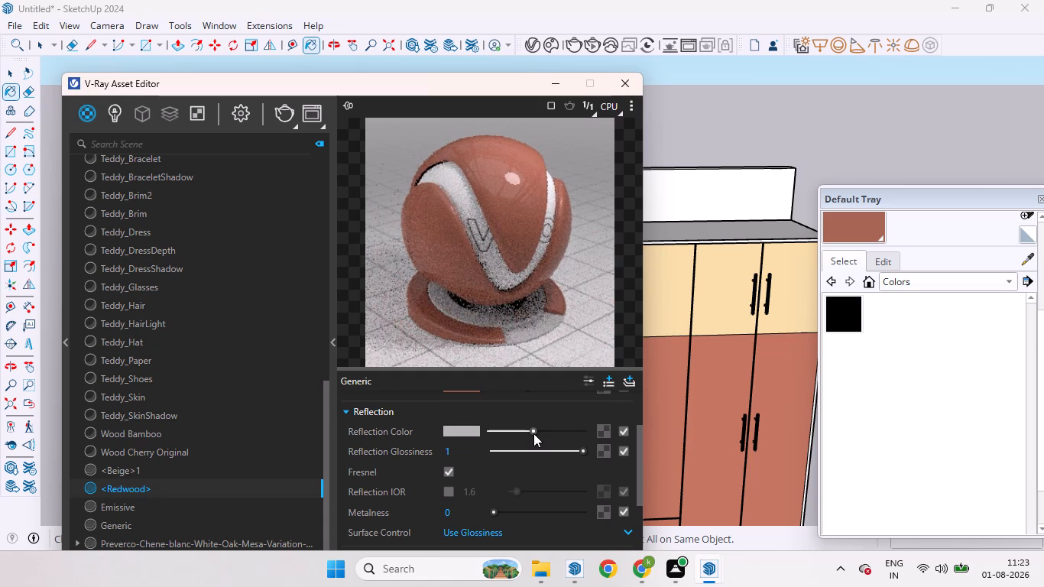
left_click_drag(533, 433, 527, 433)
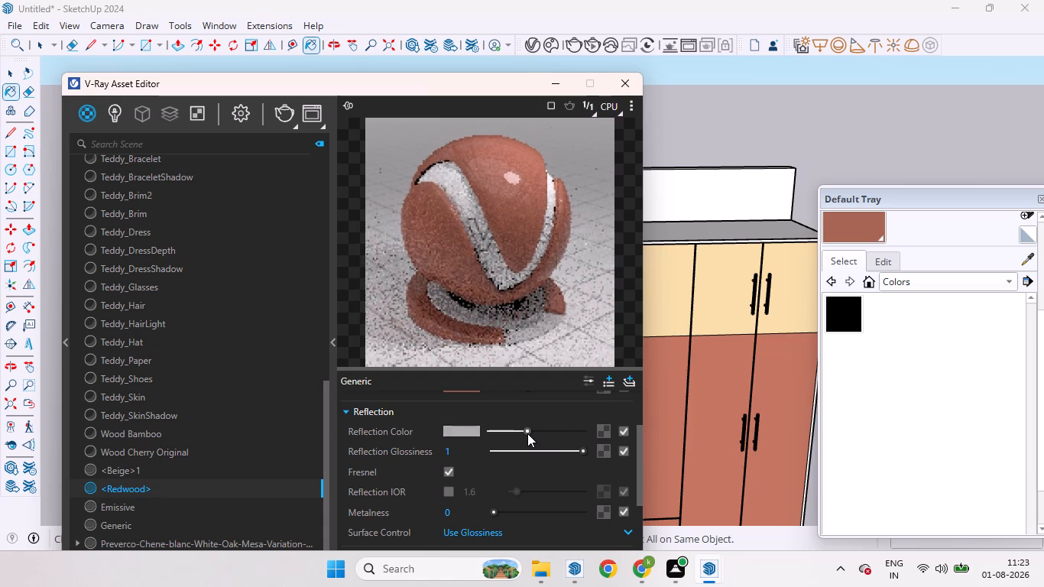
left_click_drag(527, 433, 529, 436)
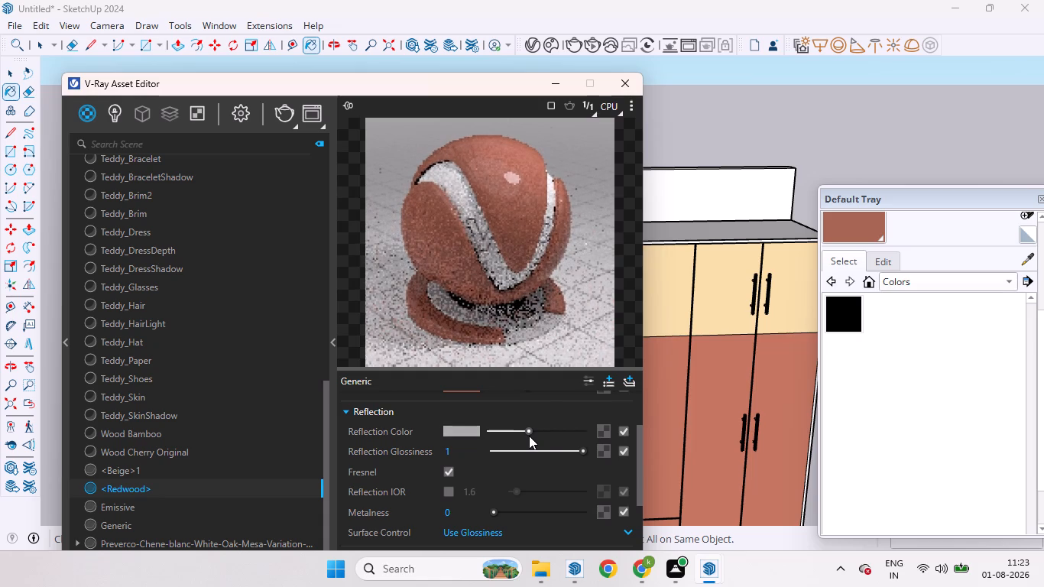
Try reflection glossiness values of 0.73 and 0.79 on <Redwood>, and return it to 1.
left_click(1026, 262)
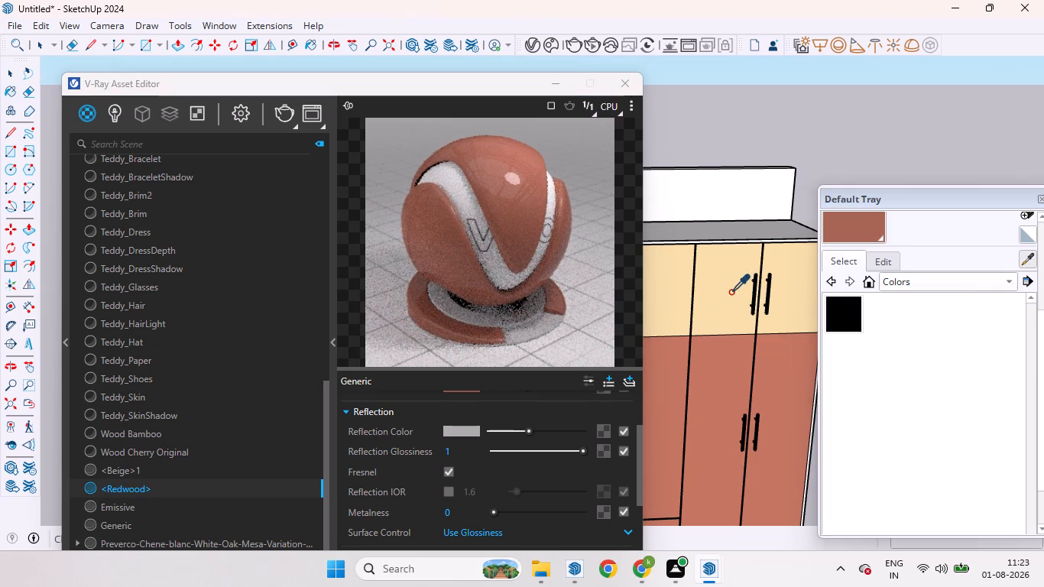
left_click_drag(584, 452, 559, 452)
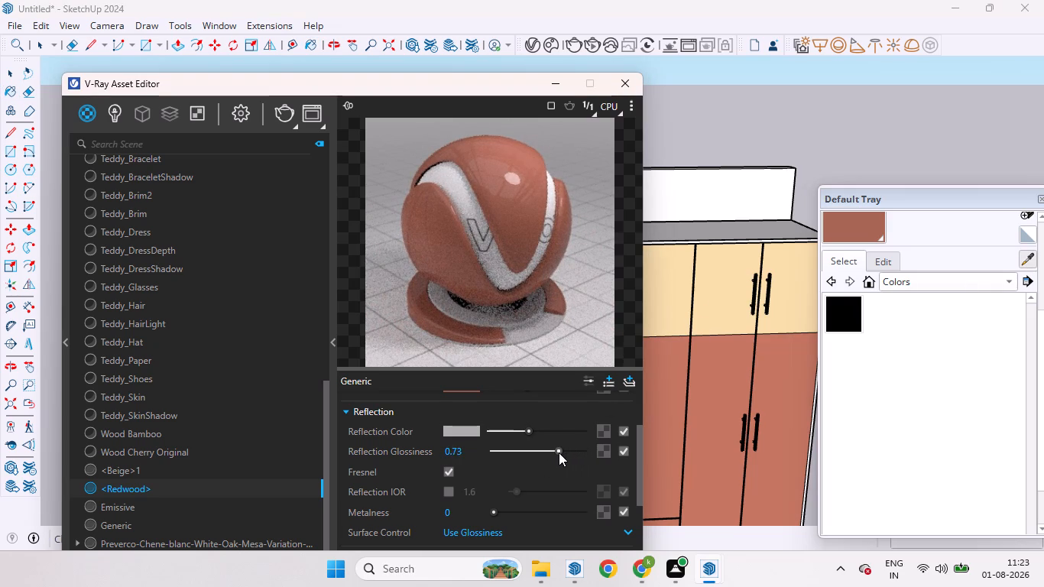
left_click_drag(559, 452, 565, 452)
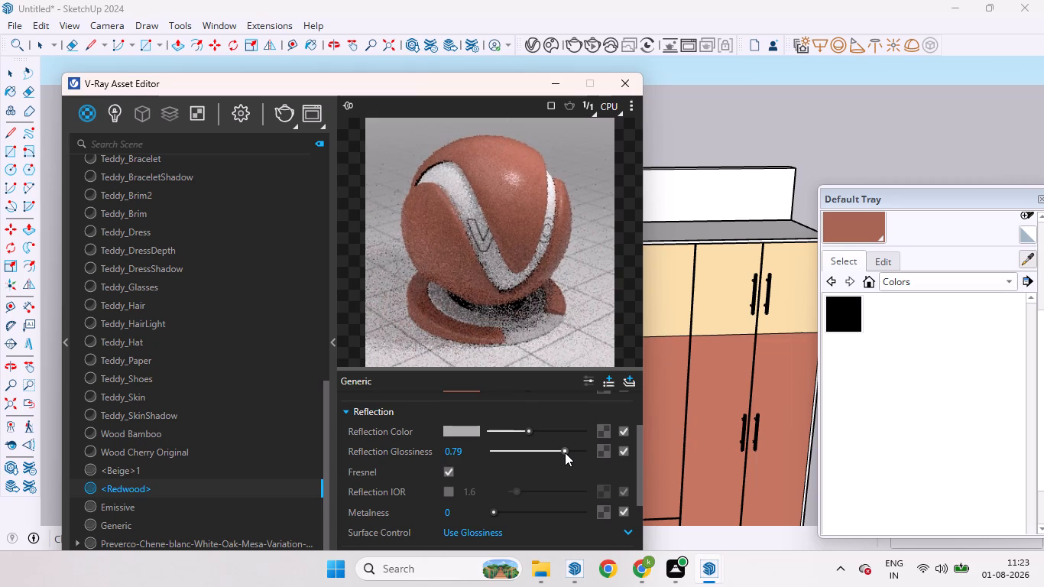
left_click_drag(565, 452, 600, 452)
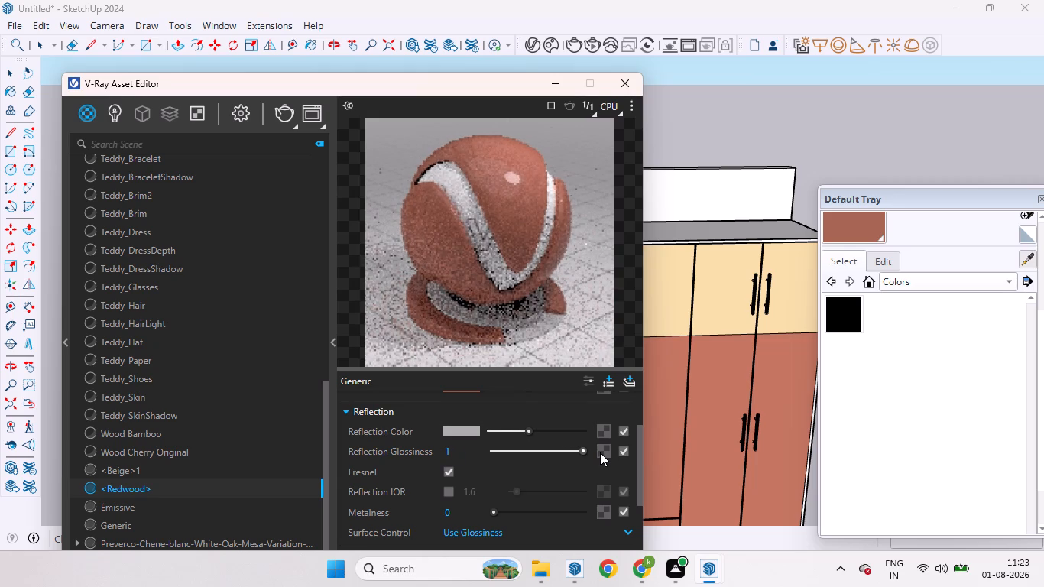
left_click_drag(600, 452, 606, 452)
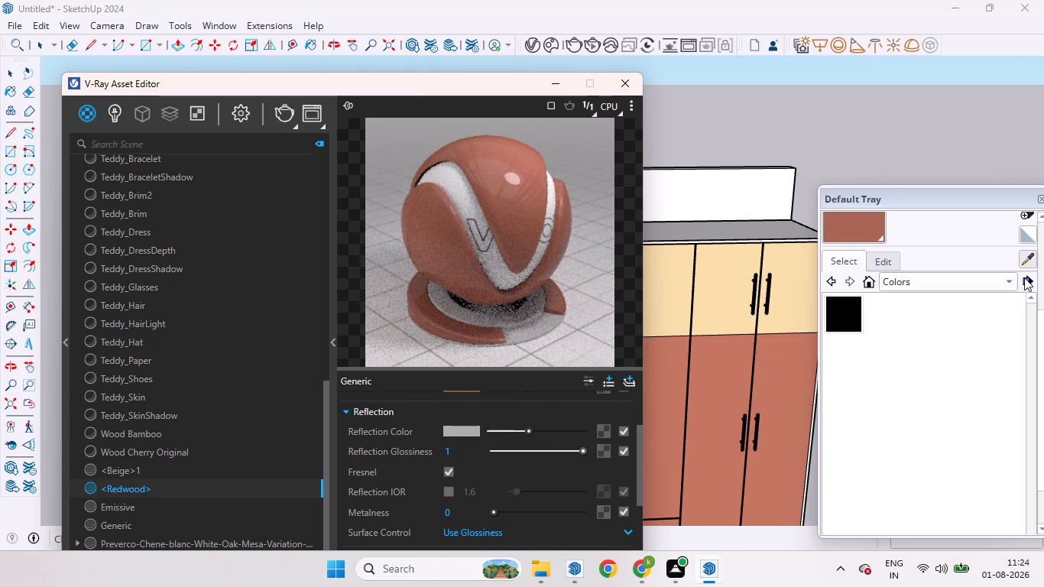
Sample the beige material from an upper cabinet door and set the reflection glossiness of <Beige>1 to 1.
left_click(788, 291)
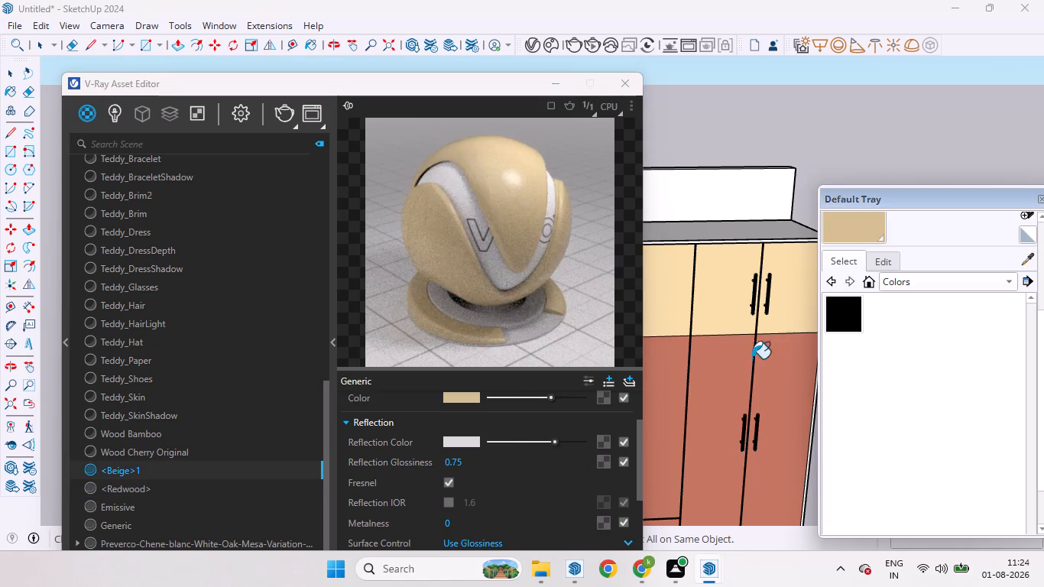
left_click_drag(561, 459, 568, 459)
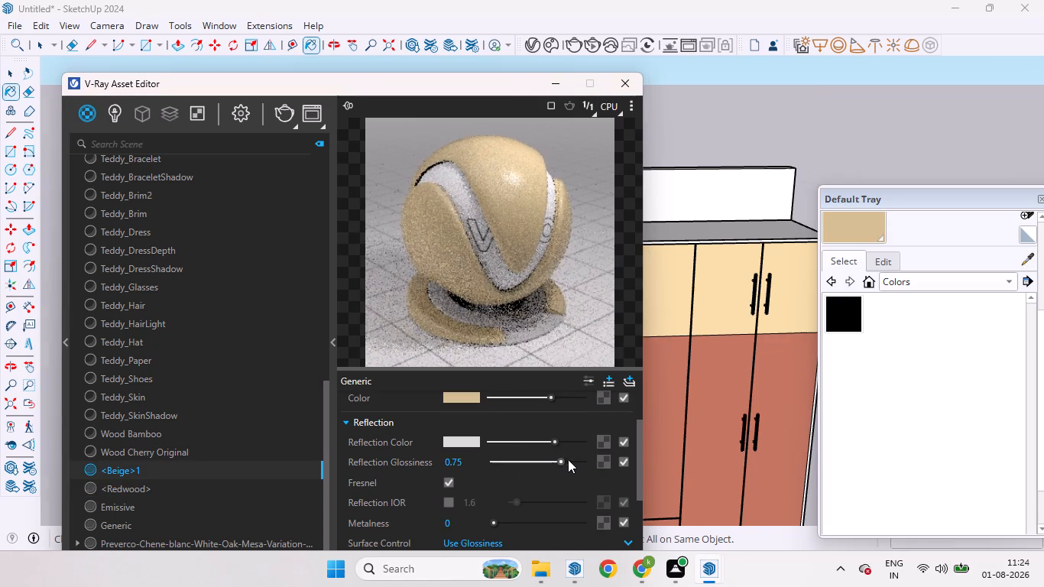
left_click_drag(568, 459, 612, 464)
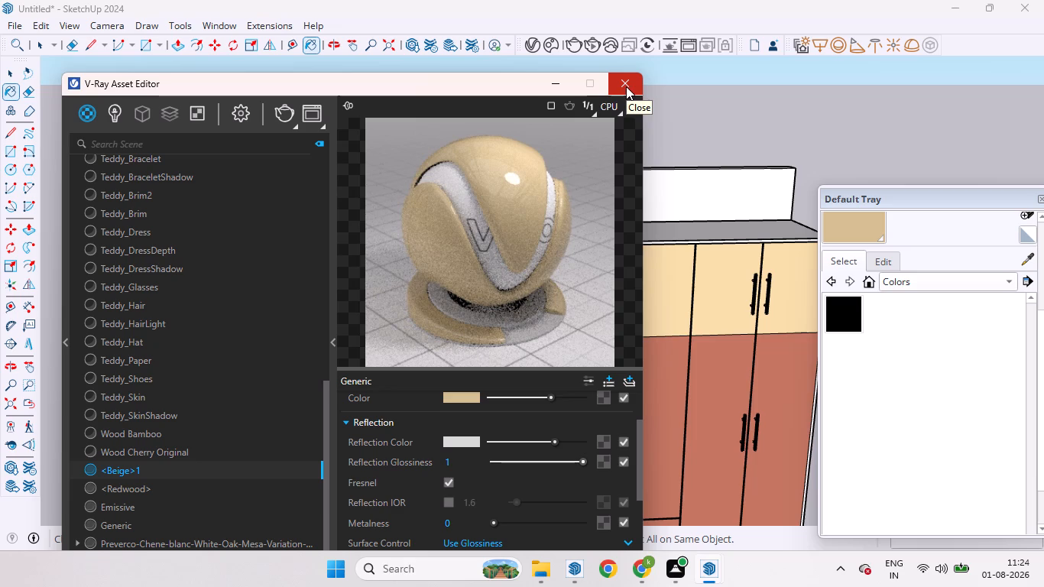
Set the intensity of the V-Ray SunLight to 0.5.
left_click(113, 107)
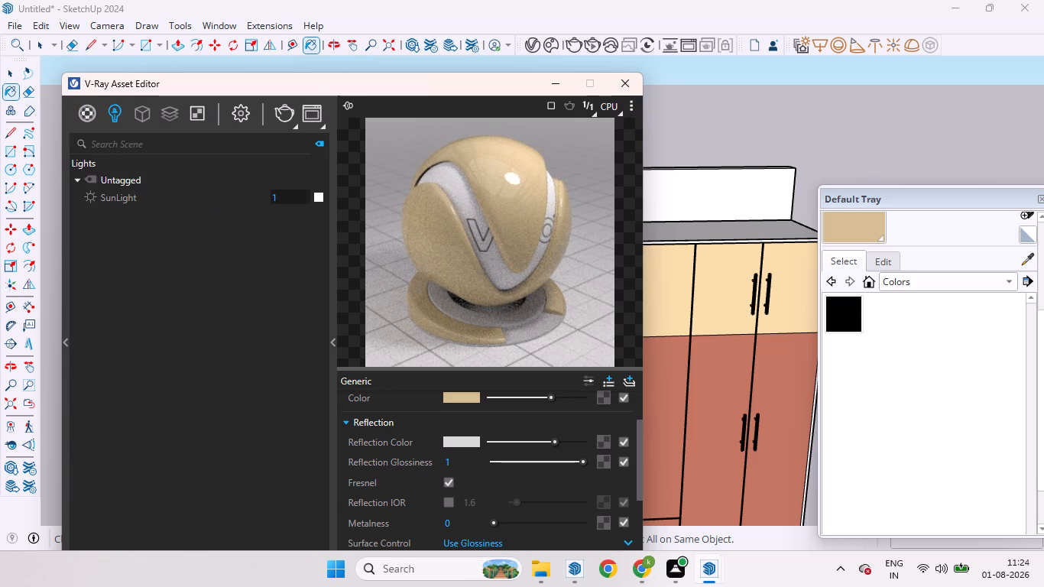
left_click(277, 196)
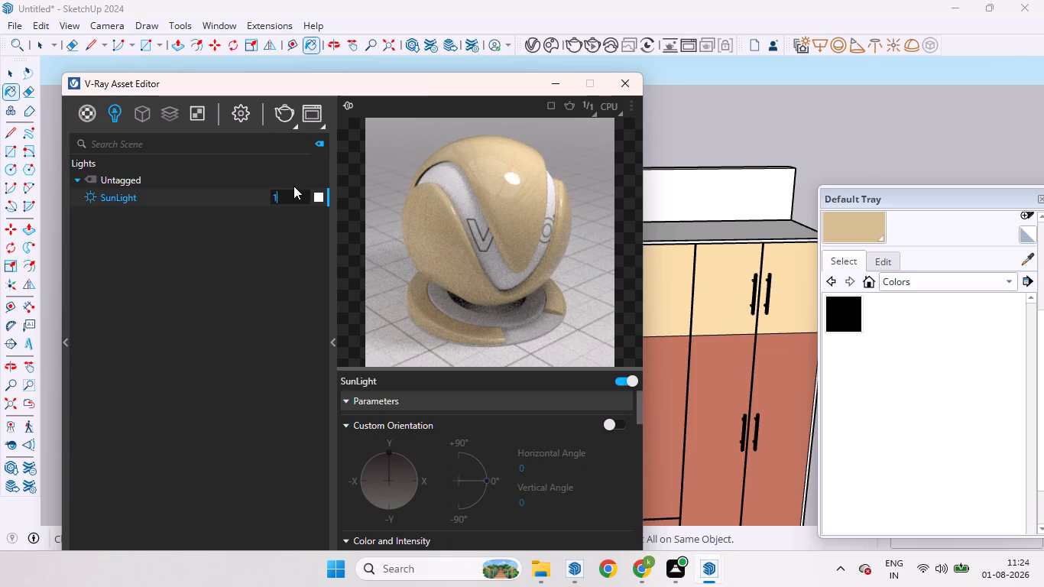
key("BackSpace")
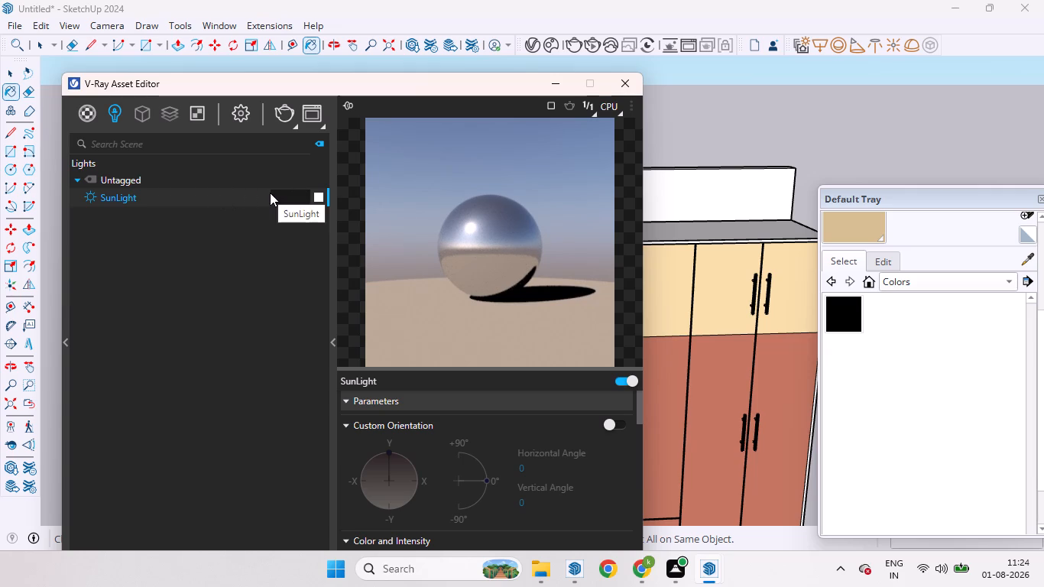
key("o")
key("period")
key("5")
key("Return")
left_click_drag(287, 197, 245, 199)
key("BackSpace")
key("o")
key("period")
key("5")
scroll(245, 199, "down", 1)
key("BackSpace")
key("BackSpace")
key("BackSpace")
type("0.")
key("5")
left_click(88, 111)
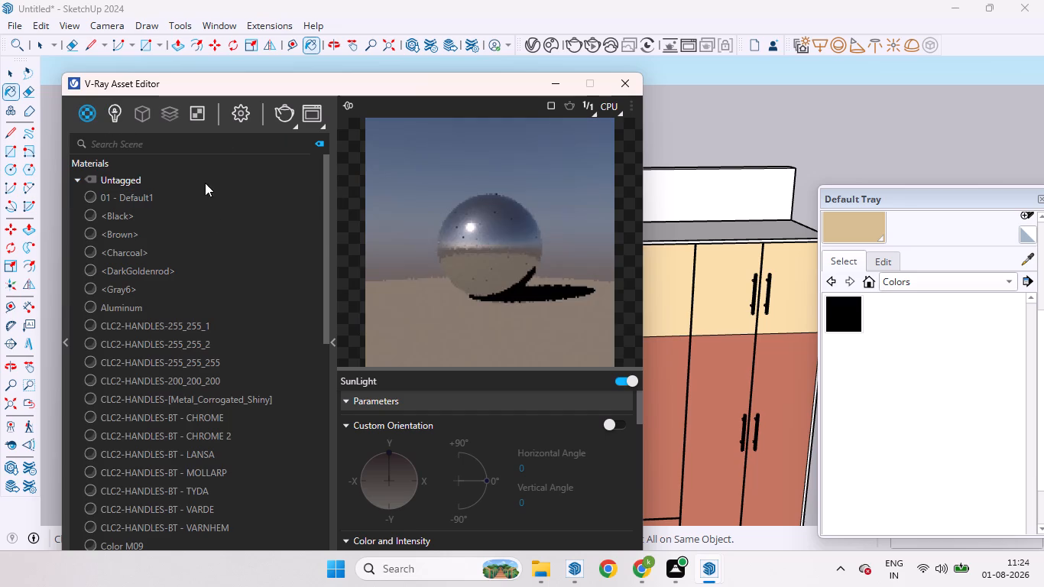
left_click(116, 112)
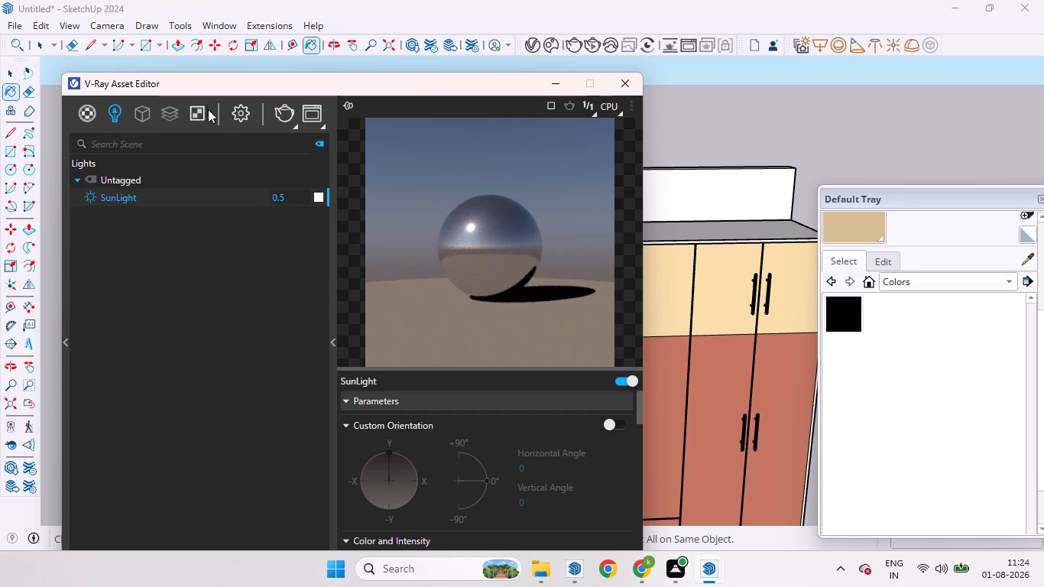
Frame the full wardrobe and desk unit from the front at a lower eye level and start a V-Ray render.
left_click(87, 111)
left_click_drag(209, 89, 287, 148)
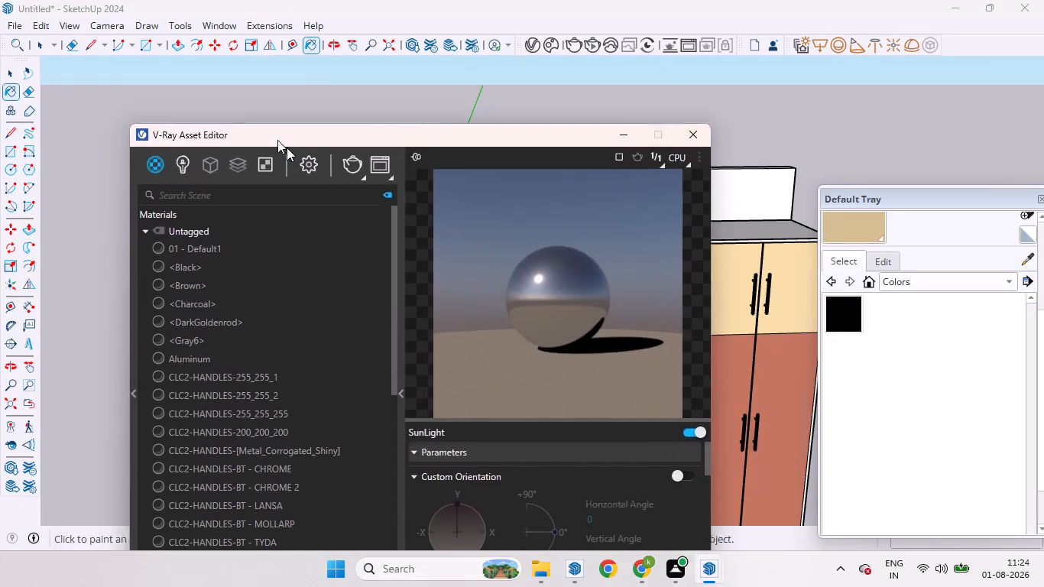
left_click_drag(287, 148, 477, 402)
scroll(453, 272, "down", 6)
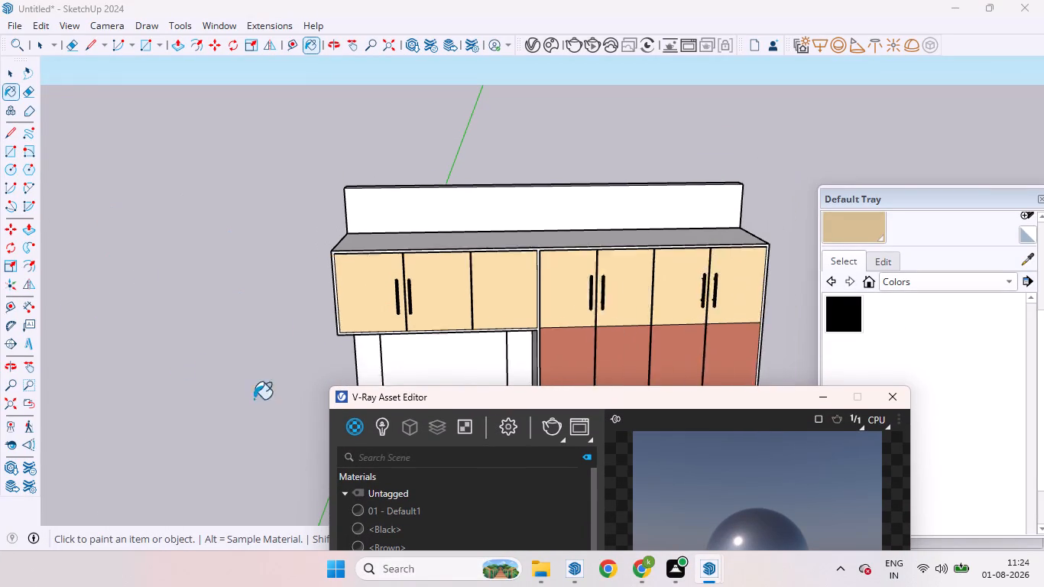
left_click(8, 70)
scroll(306, 238, "down", 5)
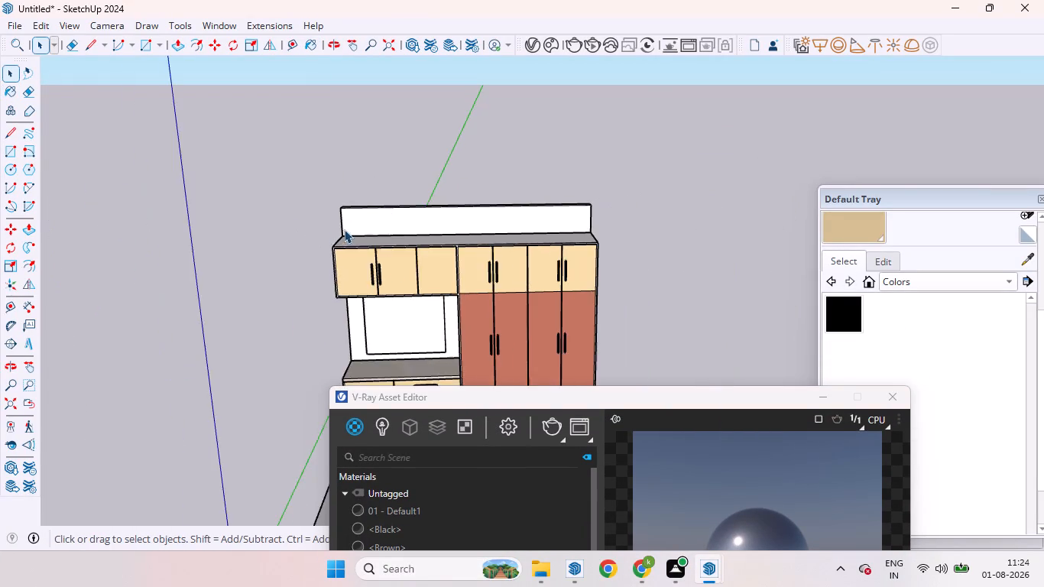
scroll(419, 214, "down", 8)
scroll(446, 336, "up", 12)
scroll(478, 272, "down", 5)
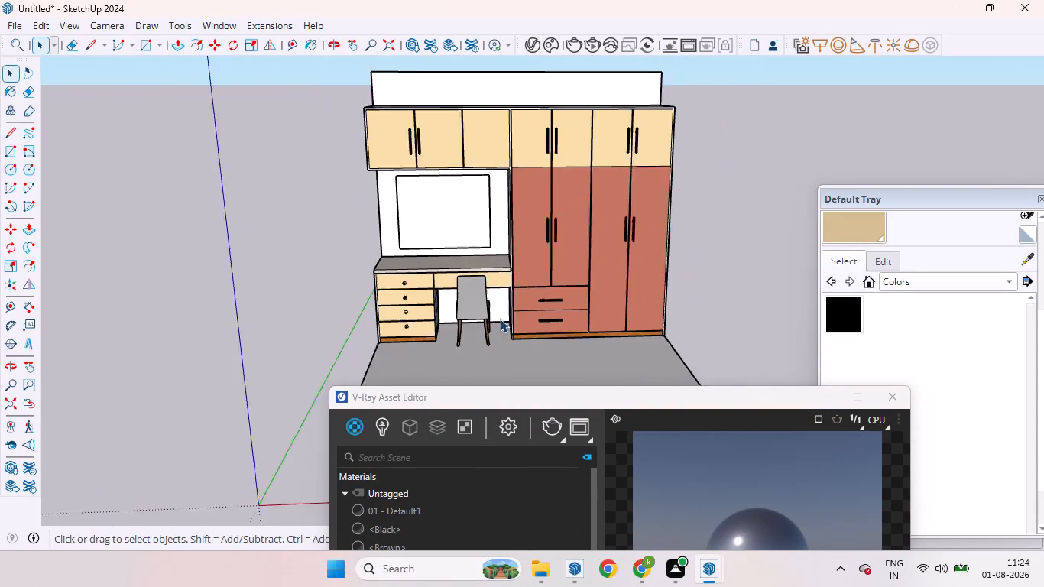
middle_click_drag(489, 213, 485, 166)
scroll(479, 121, "up", 5)
scroll(502, 132, "down", 4)
scroll(521, 242, "up", 2)
scroll(525, 181, "up", 1)
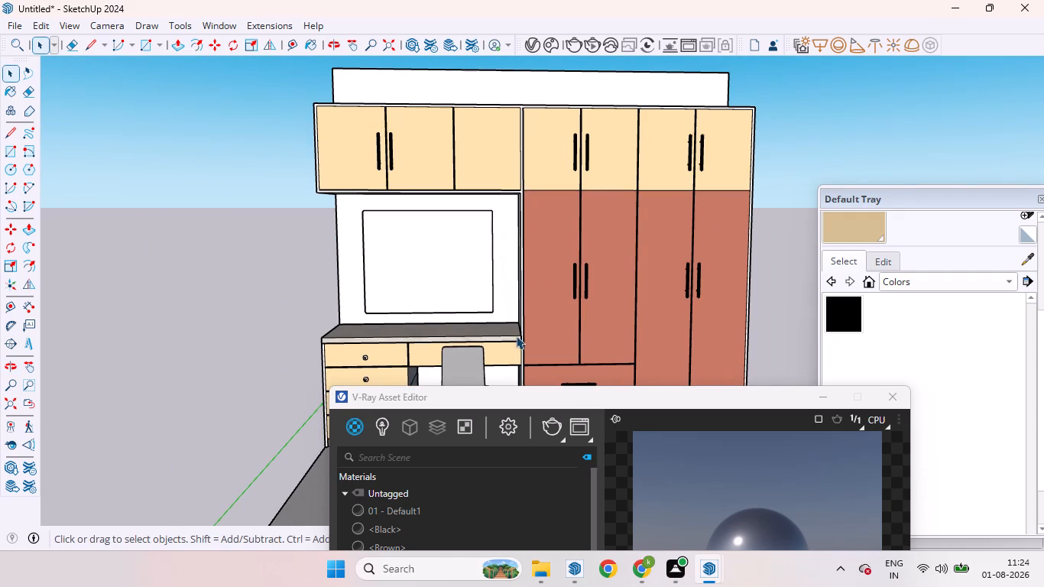
left_click_drag(563, 411, 588, 337)
left_click_drag(577, 402, 585, 392)
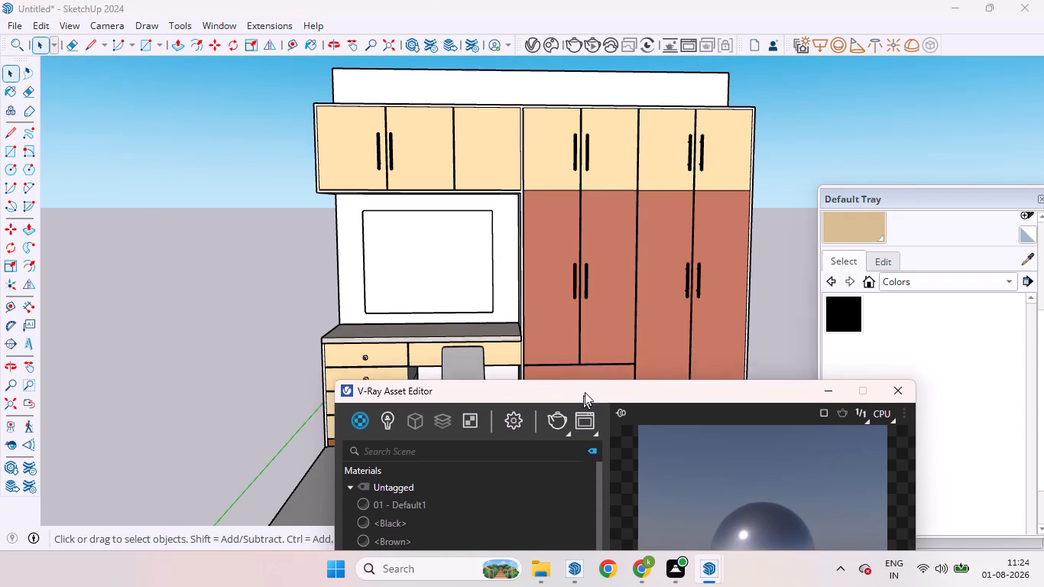
left_click_drag(585, 392, 612, 310)
left_click(590, 337)
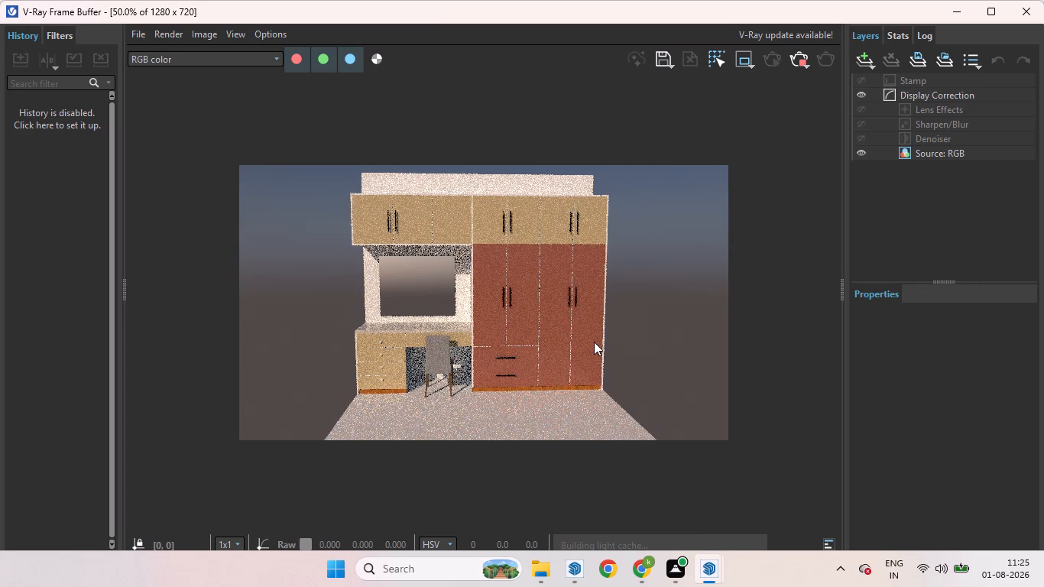
Examine the rendered doors, mirror and desk area at different magnifications, and abort the rendering.
scroll(365, 251, "up", 1)
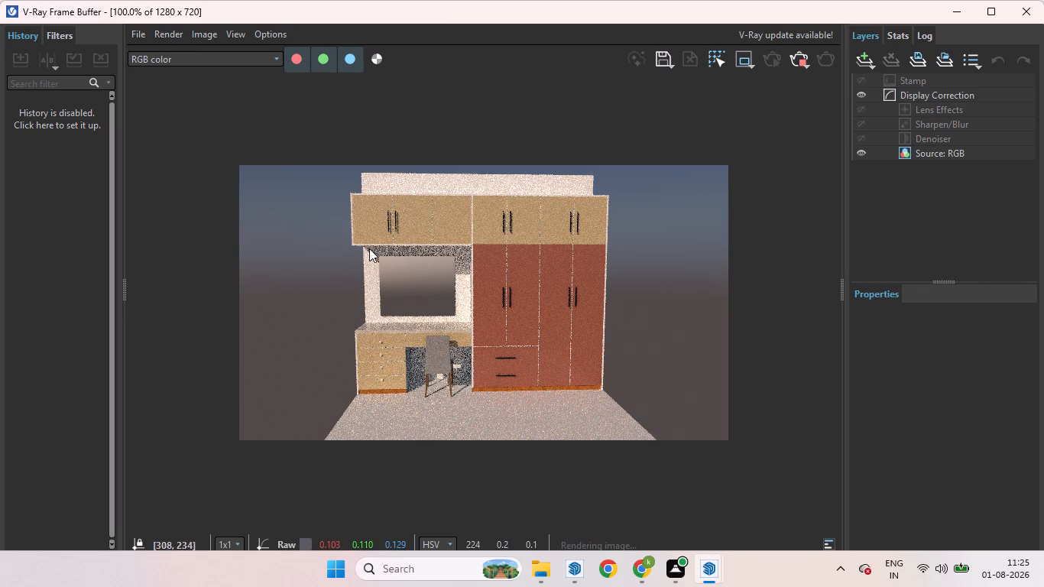
scroll(369, 248, "up", 3)
scroll(532, 251, "down", 3)
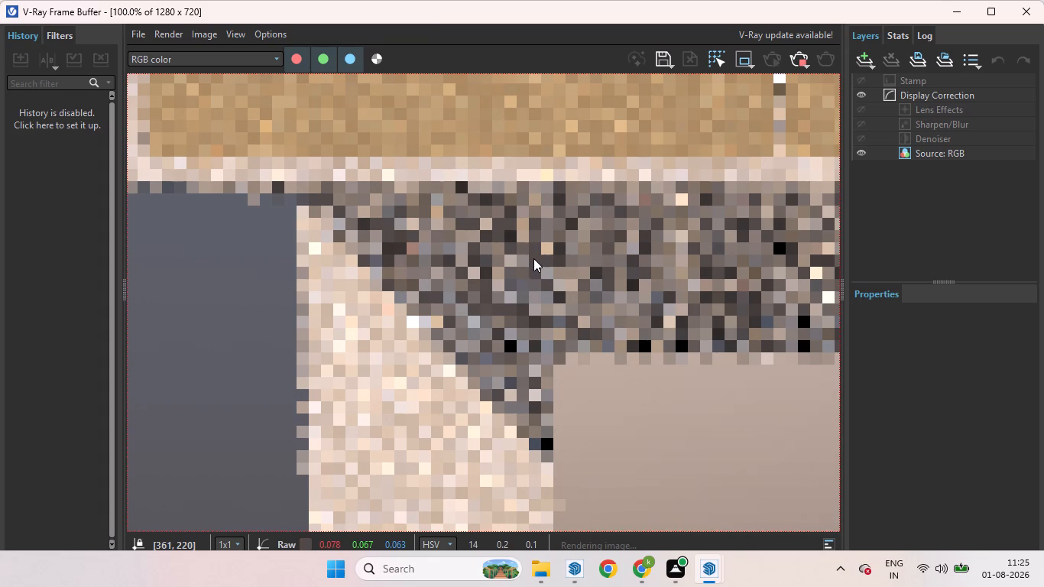
scroll(540, 290, "down", 3)
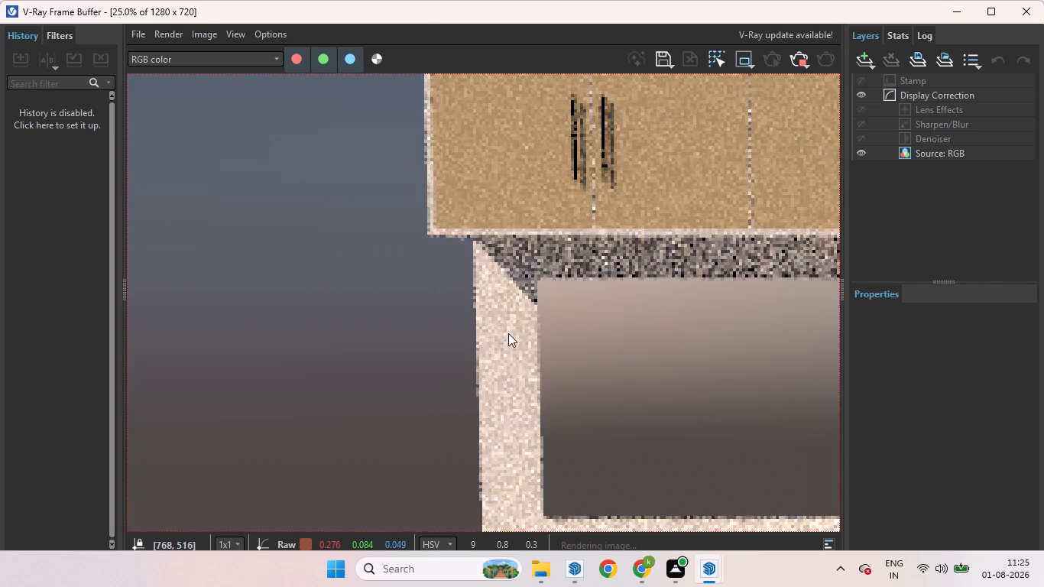
scroll(454, 291, "up", 5)
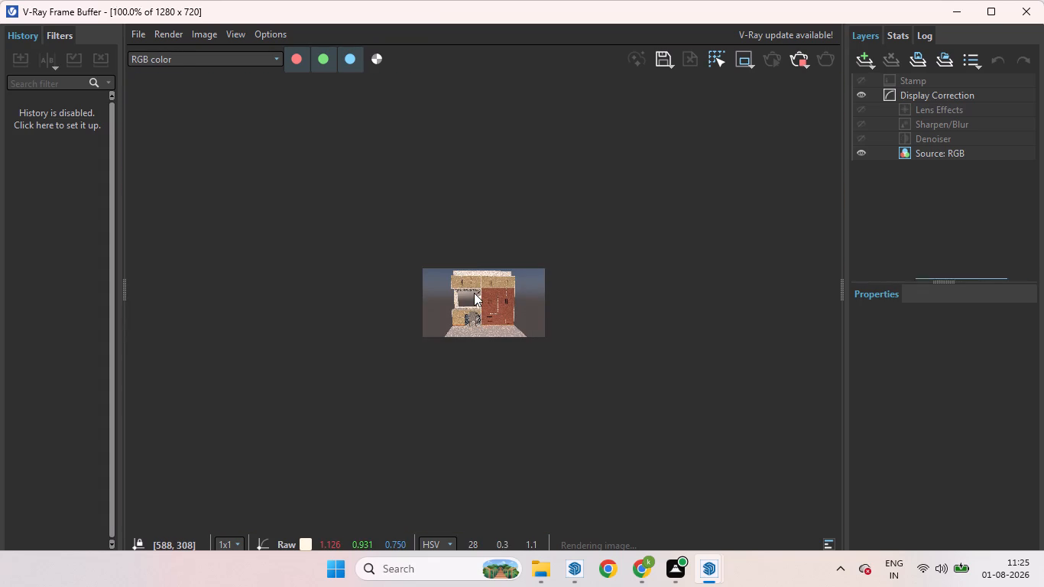
scroll(474, 293, "up", 1)
scroll(483, 284, "down", 1)
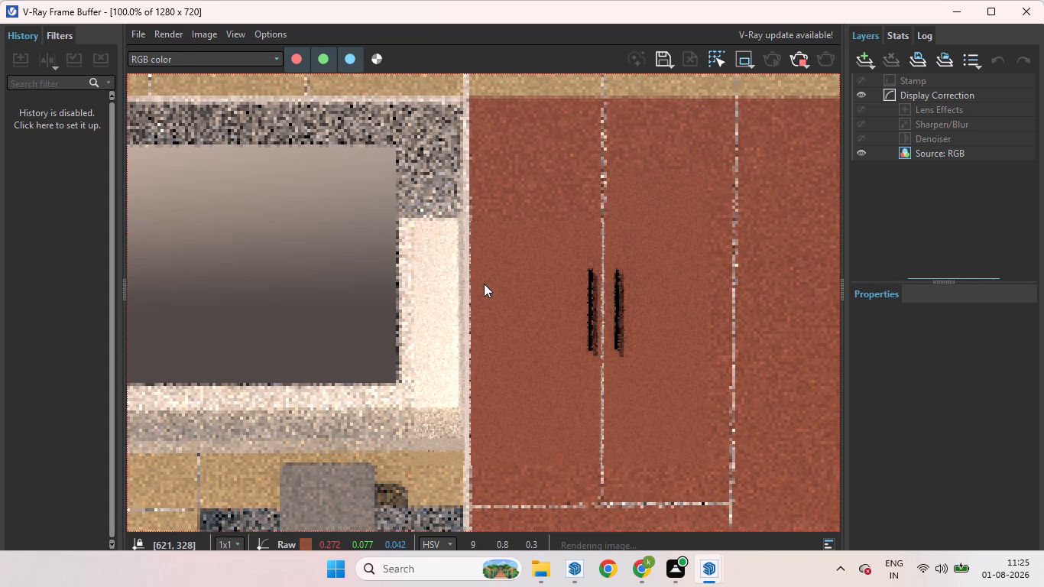
scroll(484, 284, "down", 2)
scroll(484, 284, "up", 1)
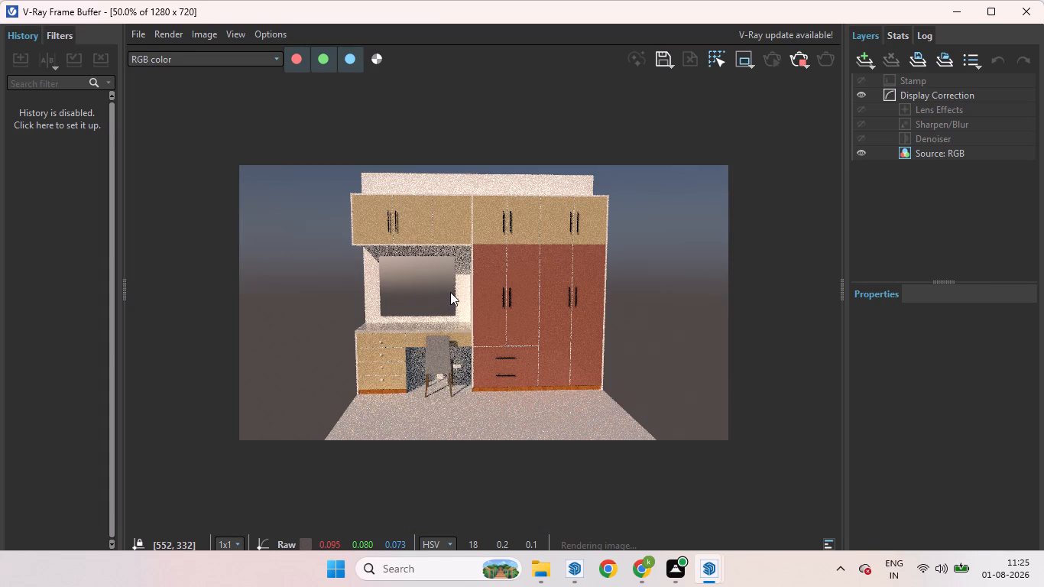
scroll(508, 291, "up", 1)
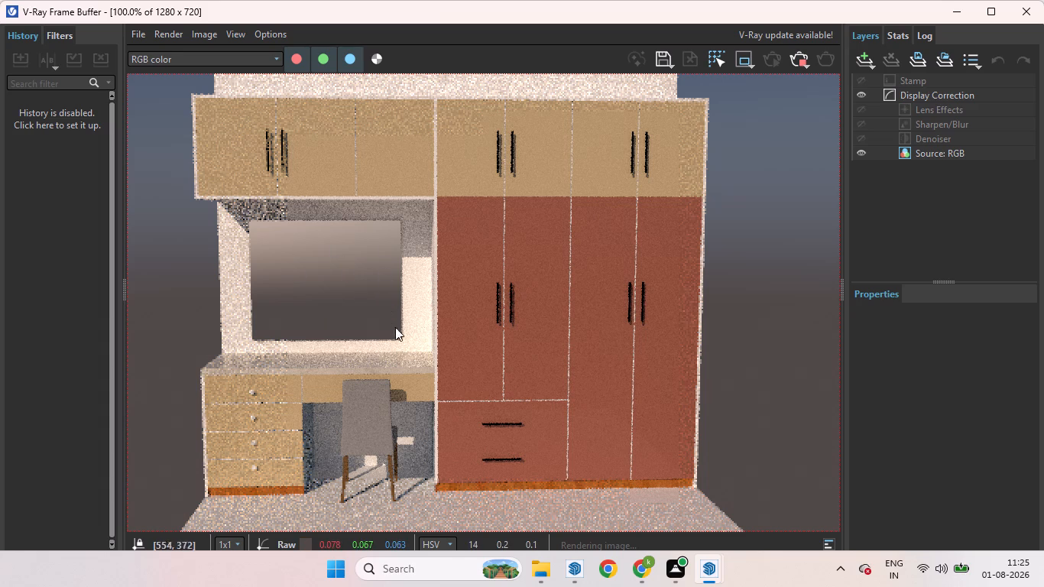
scroll(398, 335, "down", 3)
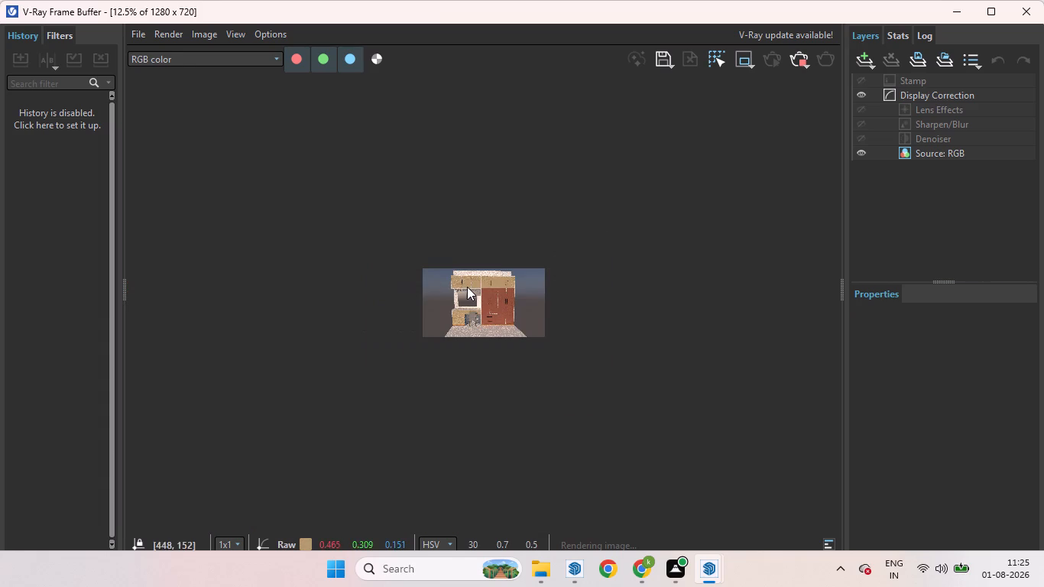
scroll(467, 287, "up", 4)
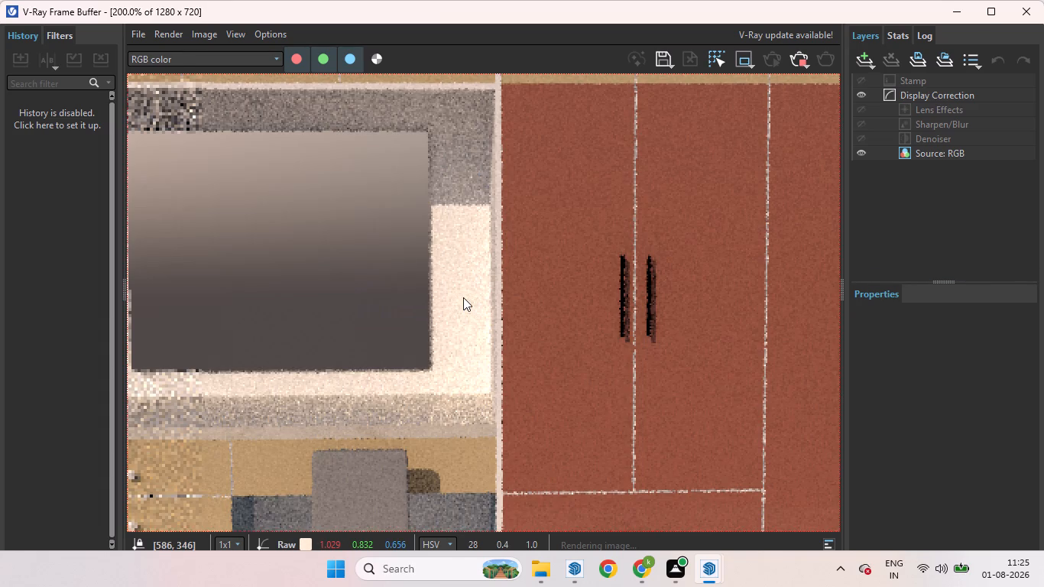
scroll(463, 297, "down", 2)
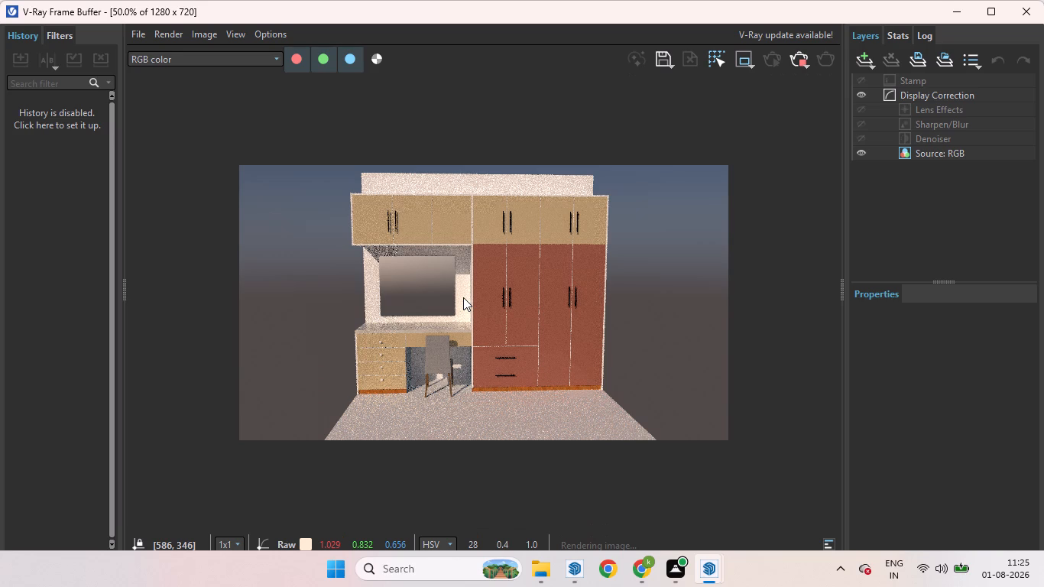
left_click(798, 56)
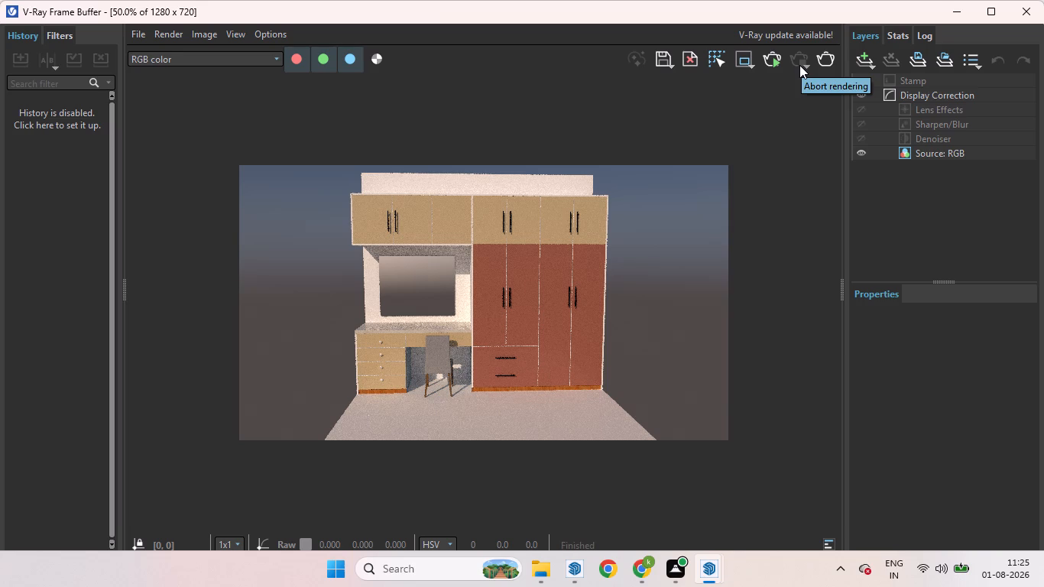
left_click(1036, 8)
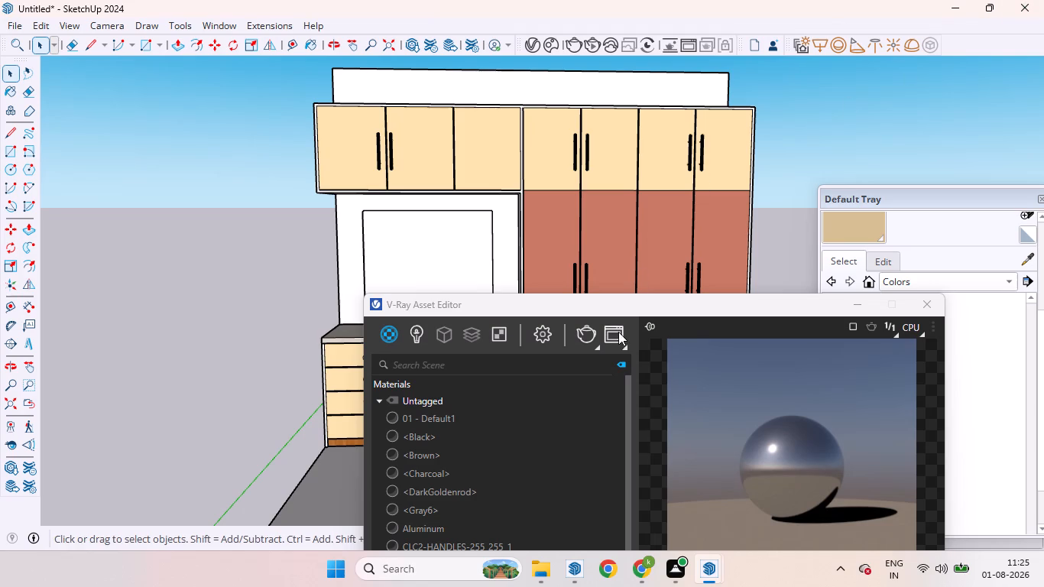
Switch off the V-Ray SunLight.
left_click_drag(618, 307, 738, 218)
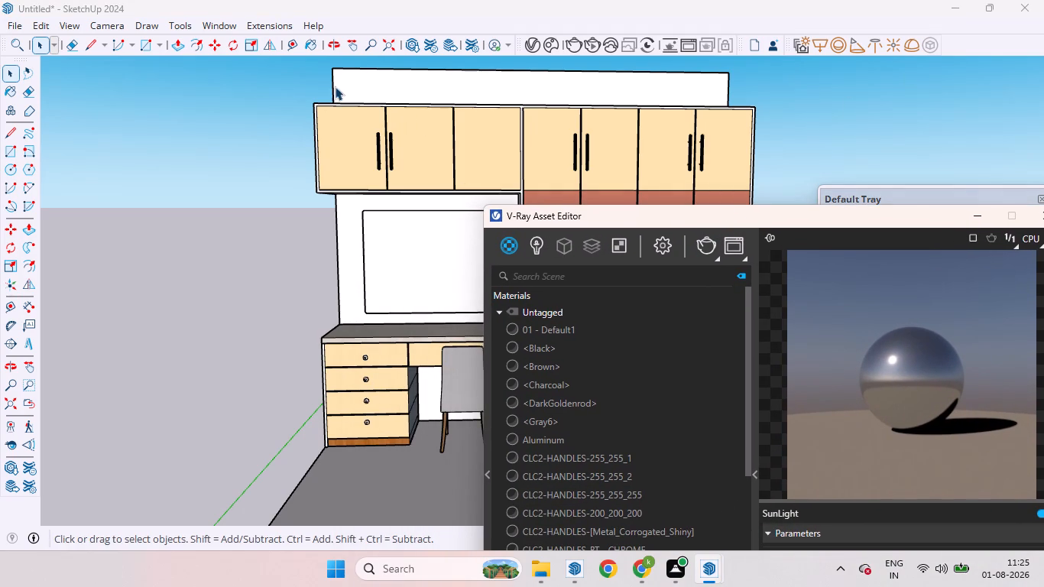
left_click(533, 246)
left_click(510, 331)
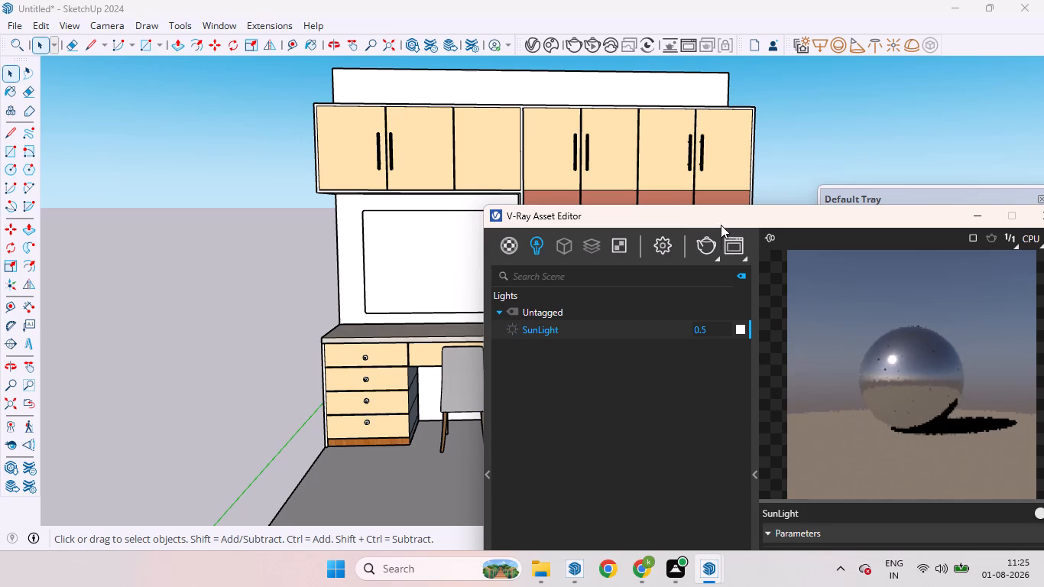
Start an interactive V-Ray render of the unit.
left_click_drag(721, 219, 656, 193)
left_click(644, 224)
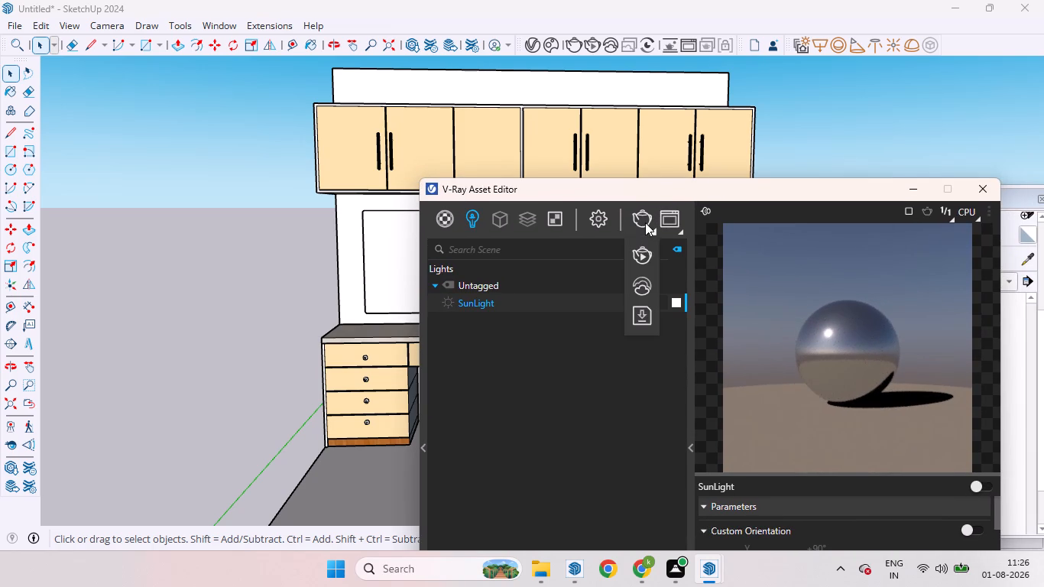
left_click(642, 248)
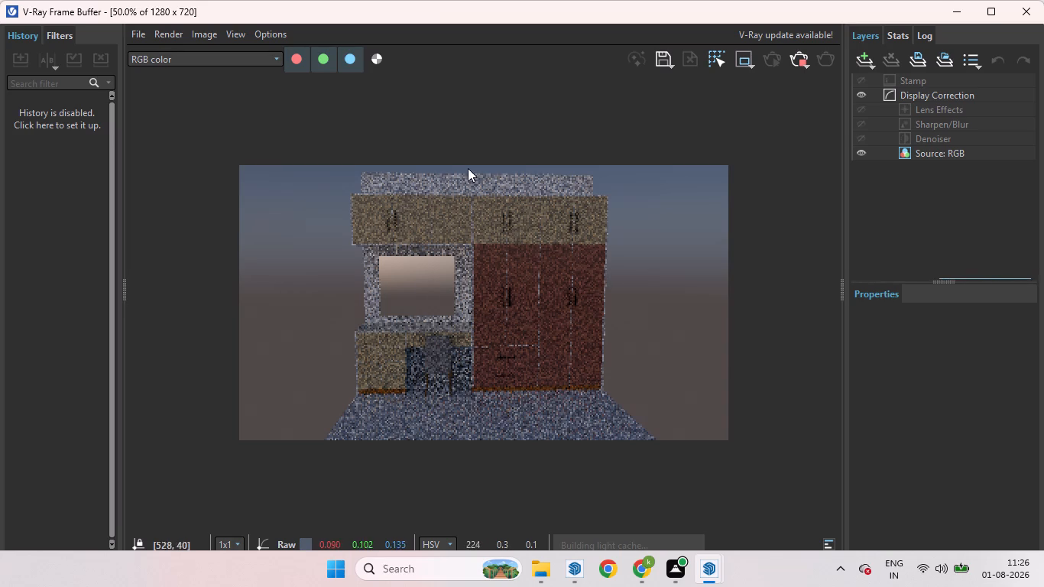
Examine the lighting and material appearance in the interactive render, close up and at full view.
scroll(378, 255, "up", 5)
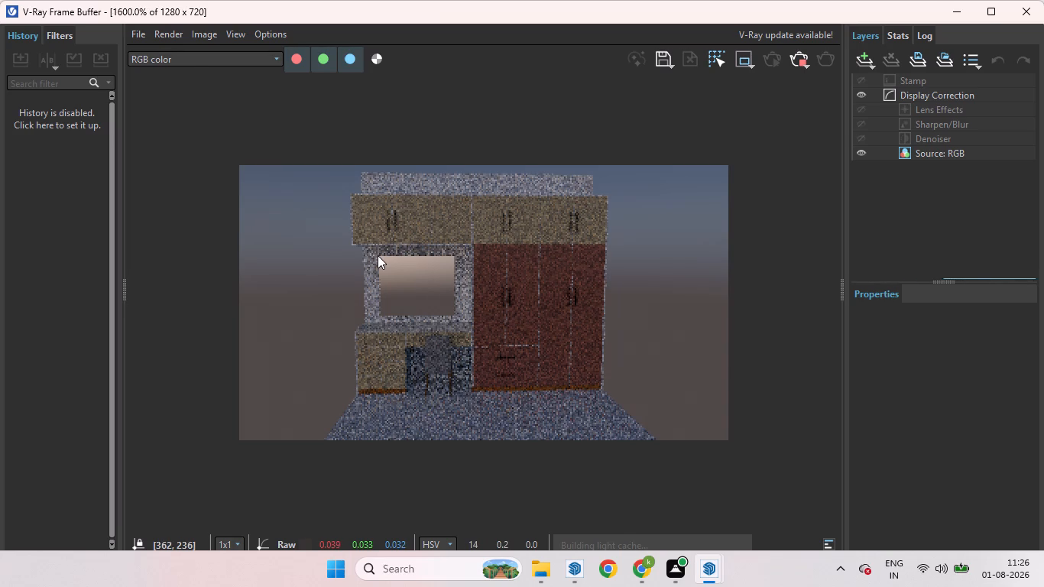
scroll(381, 276, "down", 3)
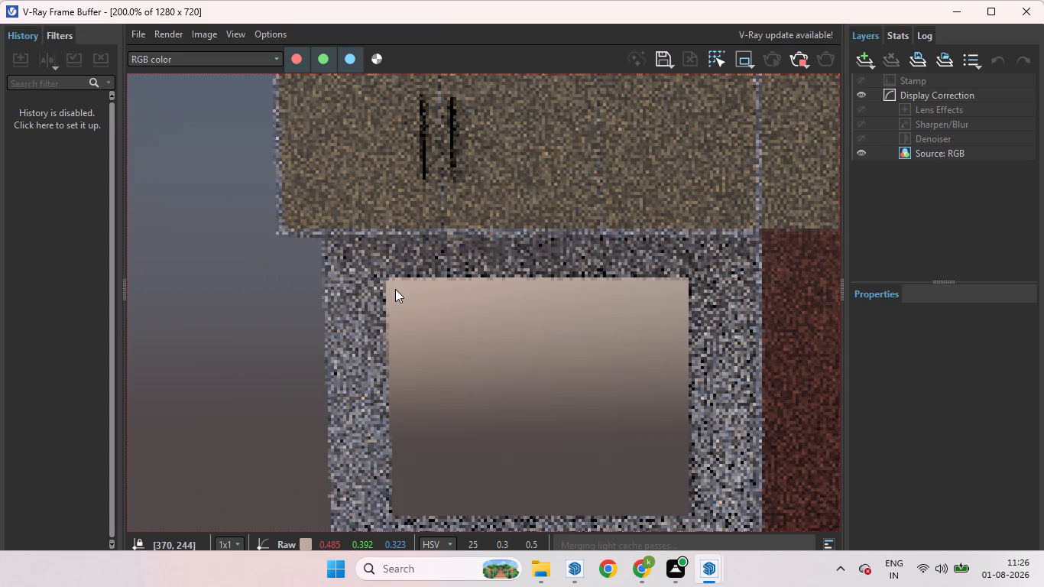
scroll(399, 295, "down", 3)
scroll(402, 293, "up", 2)
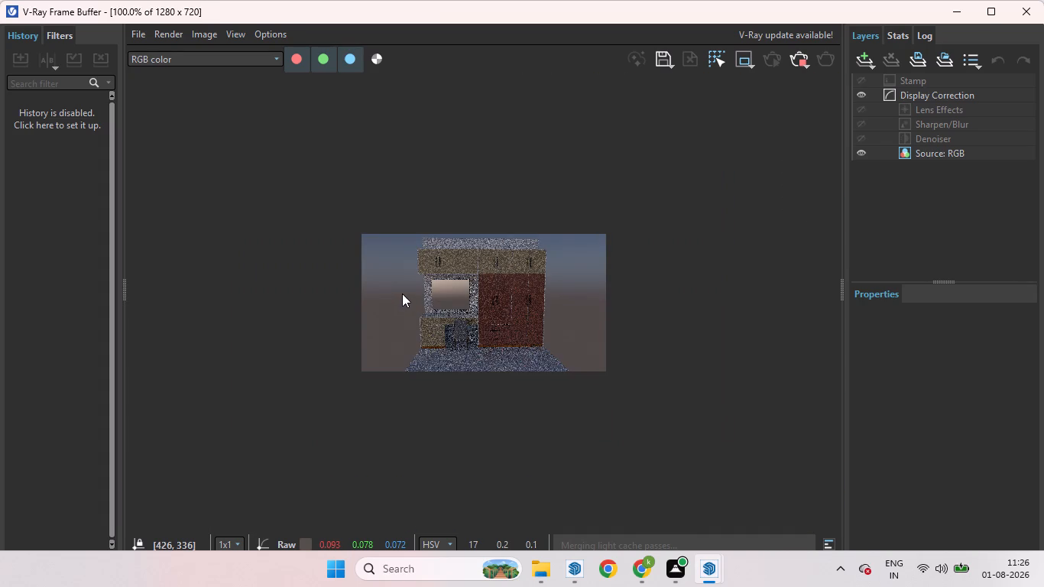
scroll(404, 293, "up", 1)
scroll(404, 292, "down", 2)
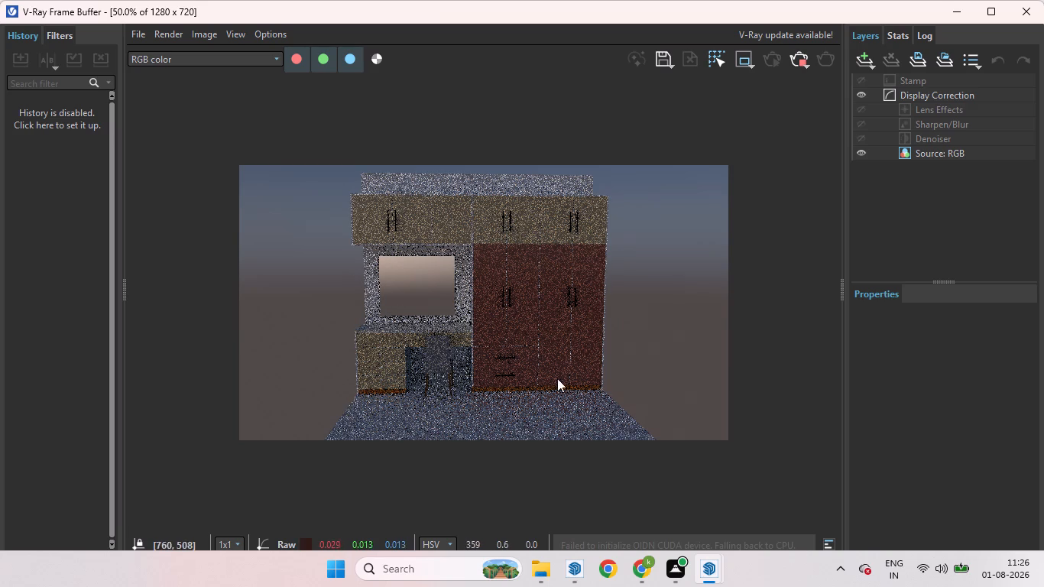
Stop the interactive render and move the frame buffer and Asset Editor windows aside to clear the model view.
left_click_drag(660, 8, 751, 368)
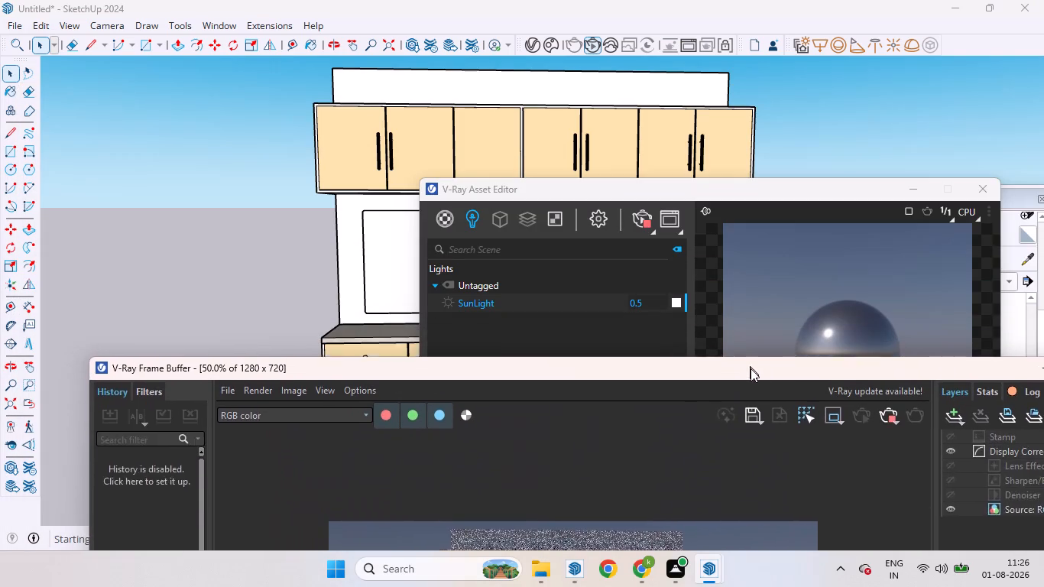
left_click_drag(751, 368, 766, 399)
left_click_drag(631, 189, 718, 350)
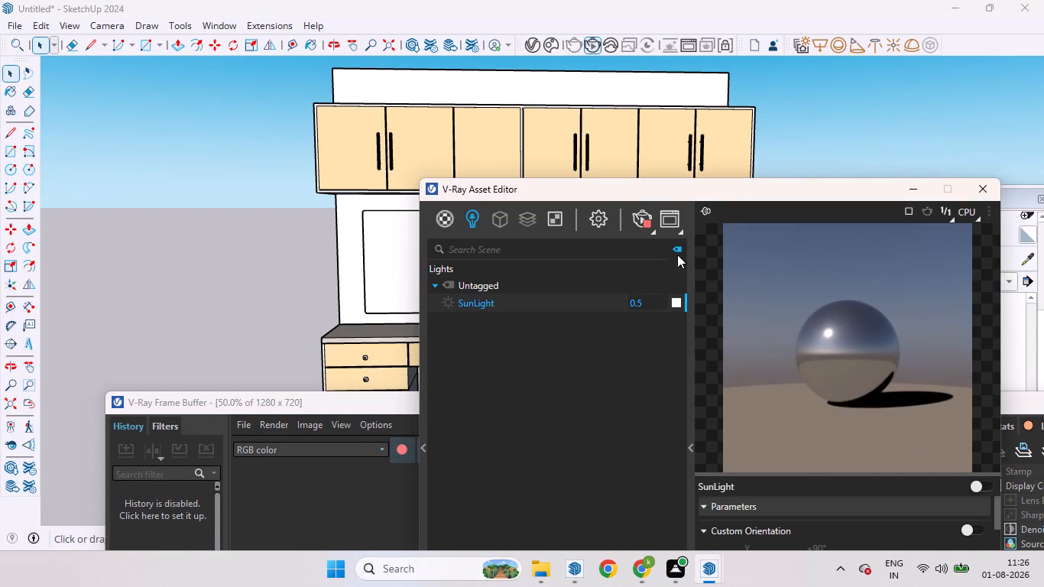
left_click(640, 219)
left_click_drag(648, 198, 680, 325)
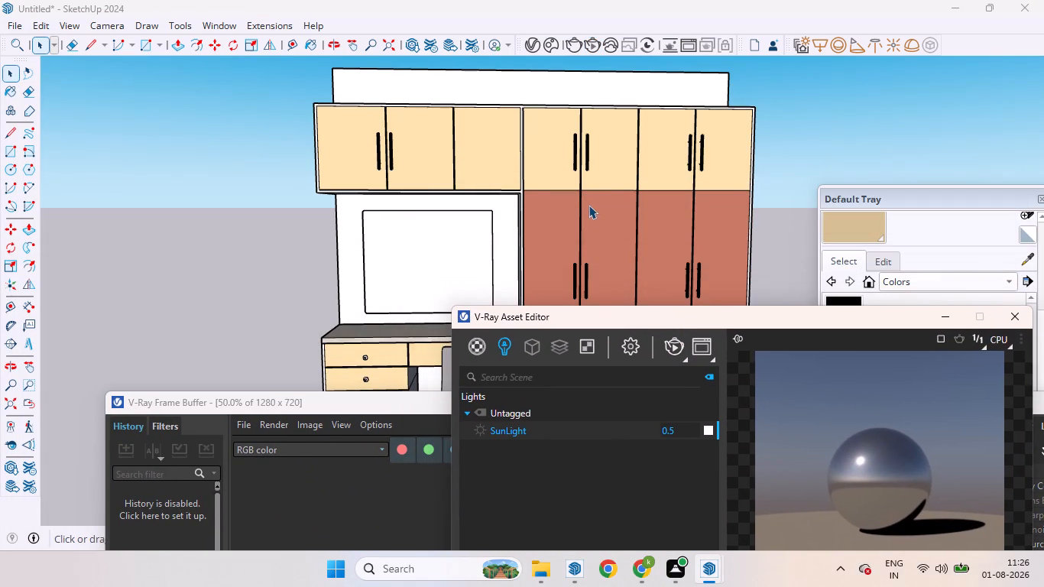
Open the V-Ray Material Library collection in the Chaos Cosmos Browser.
scroll(580, 202, "down", 5)
scroll(504, 165, "down", 5)
scroll(501, 243, "up", 2)
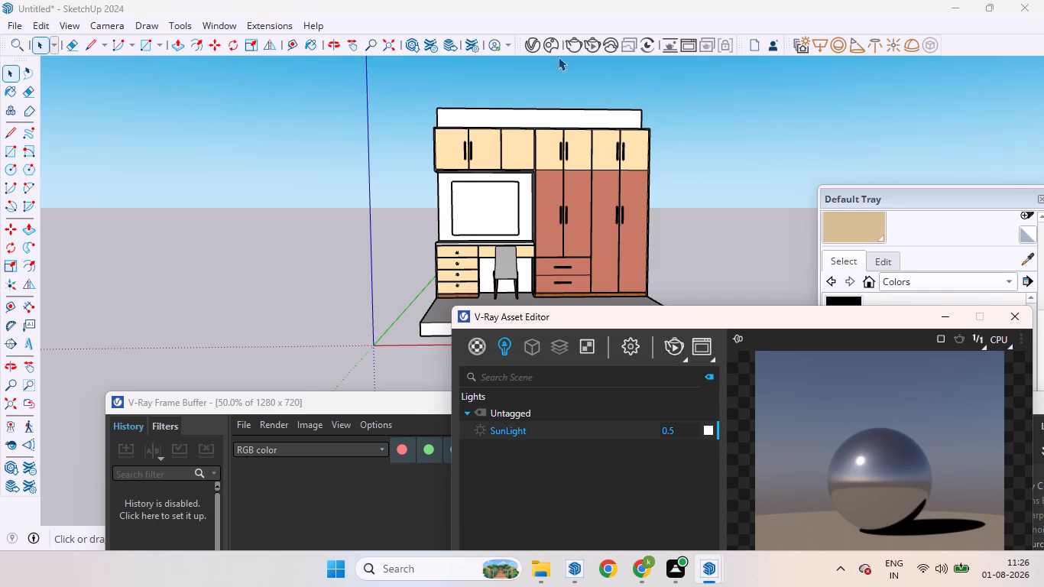
left_click(454, 461)
left_click(359, 401)
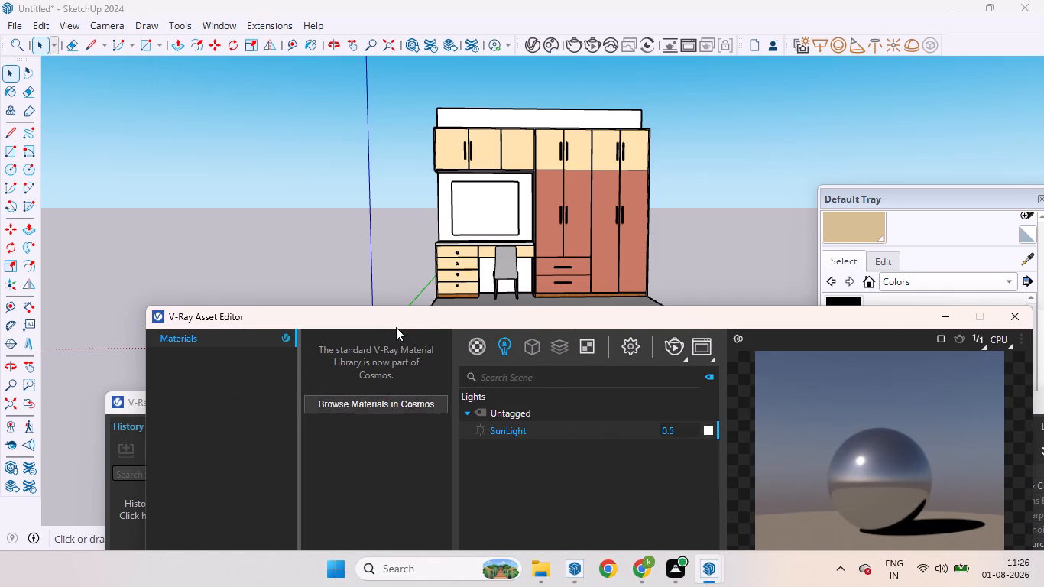
left_click_drag(400, 316, 474, 170)
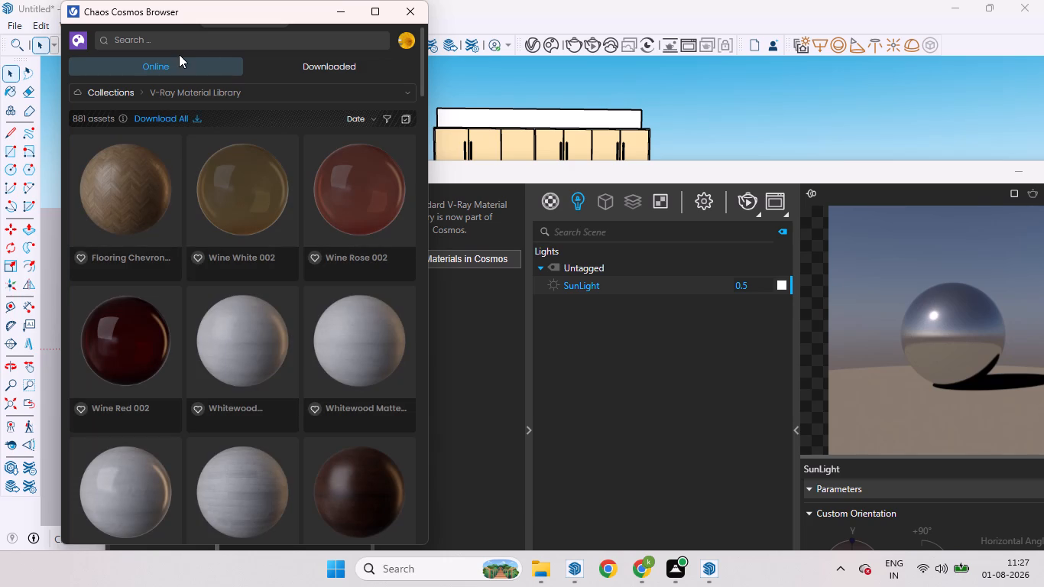
Download the Devin 001 Standing model from the People > Standing category of the Chaos Cosmos 3D models.
left_click(83, 37)
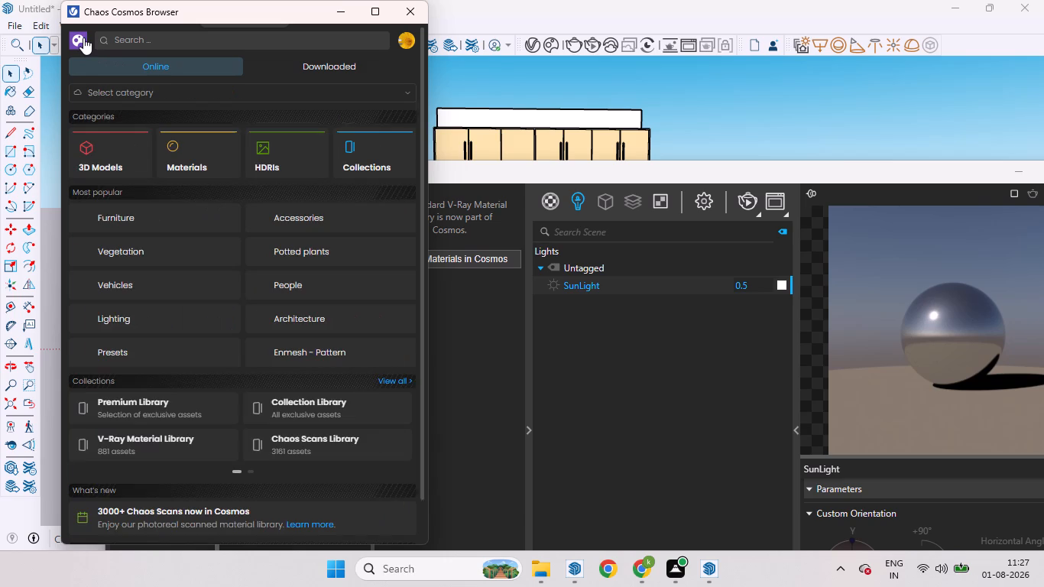
left_click(111, 157)
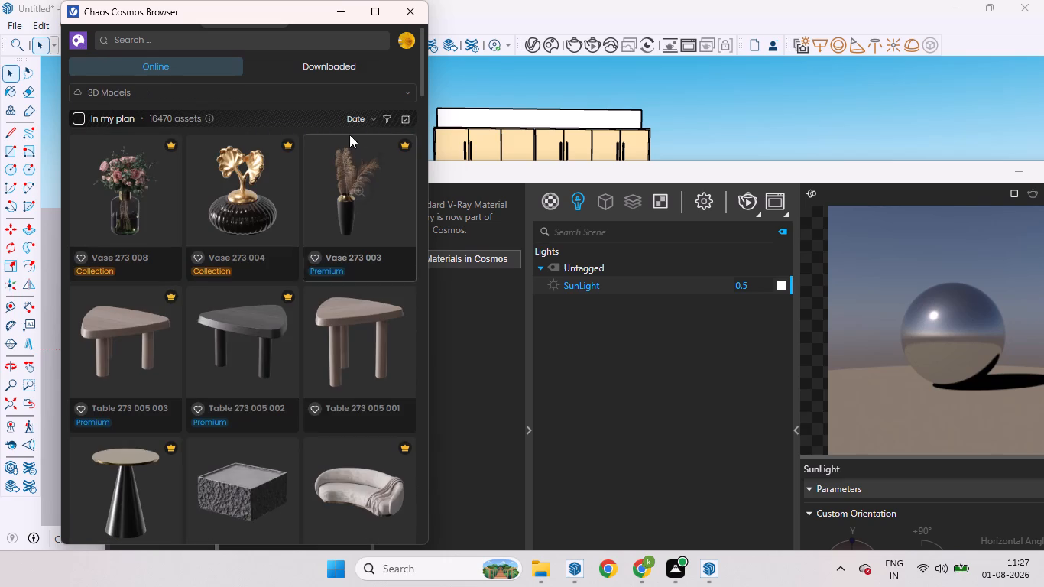
left_click(401, 91)
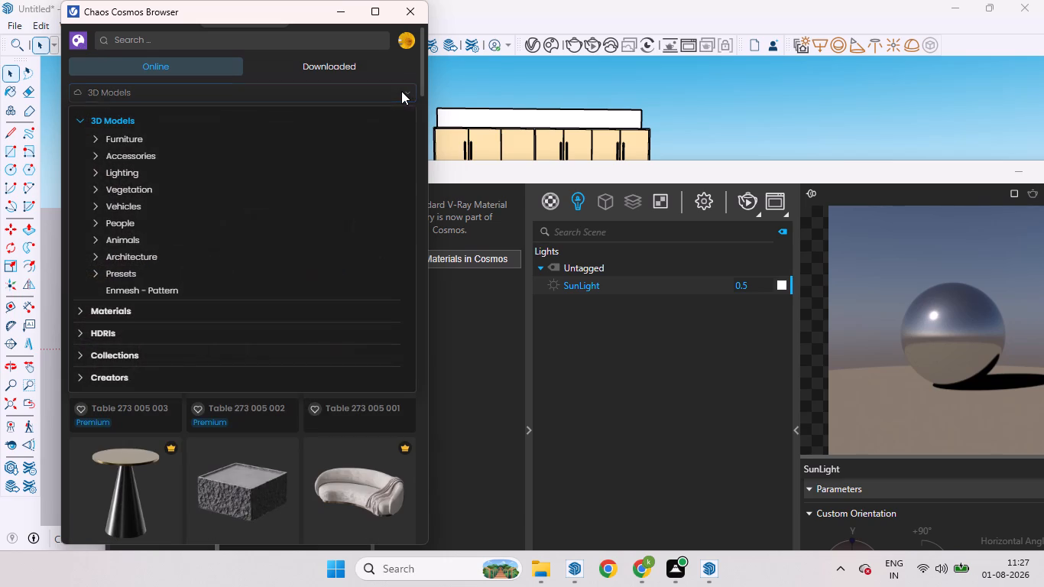
left_click(127, 225)
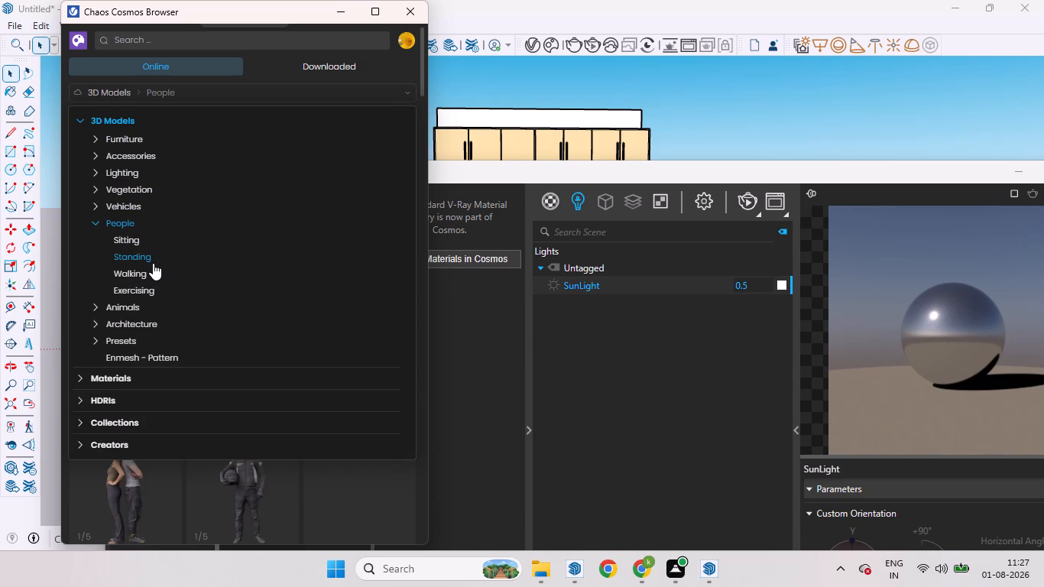
left_click(153, 263)
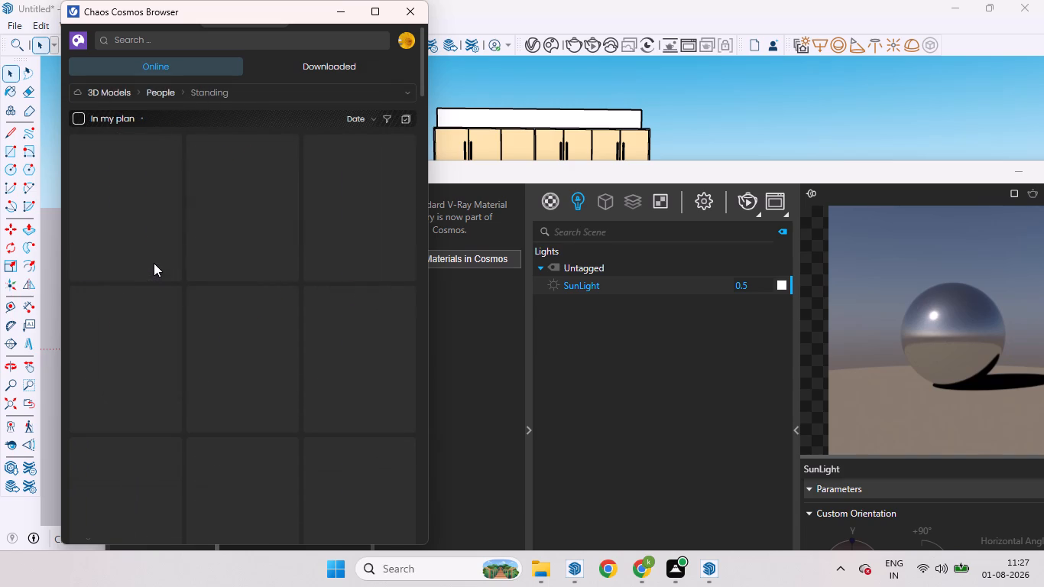
scroll(261, 311, "down", 9)
scroll(243, 300, "up", 2)
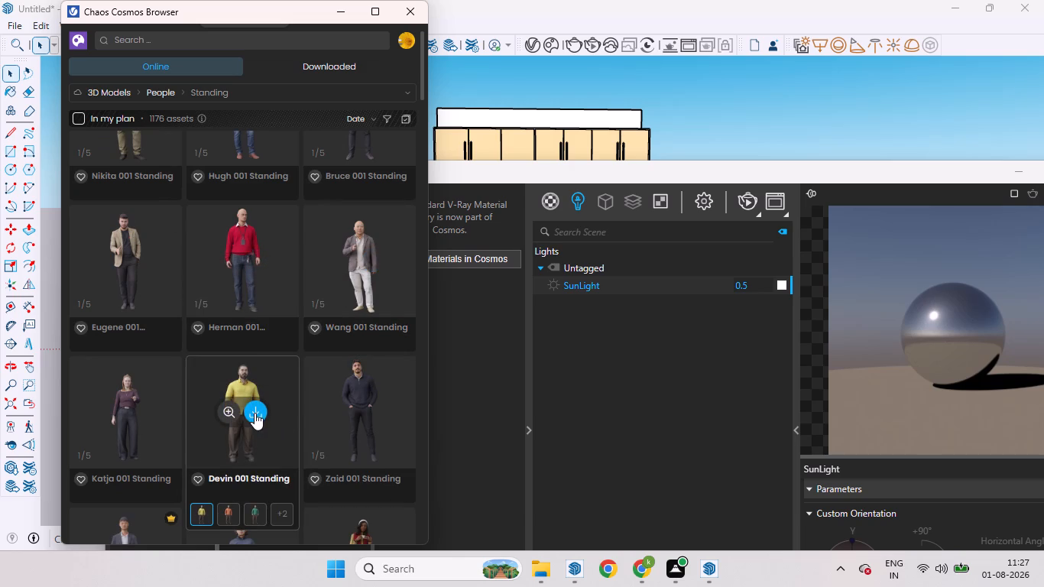
left_click(255, 413)
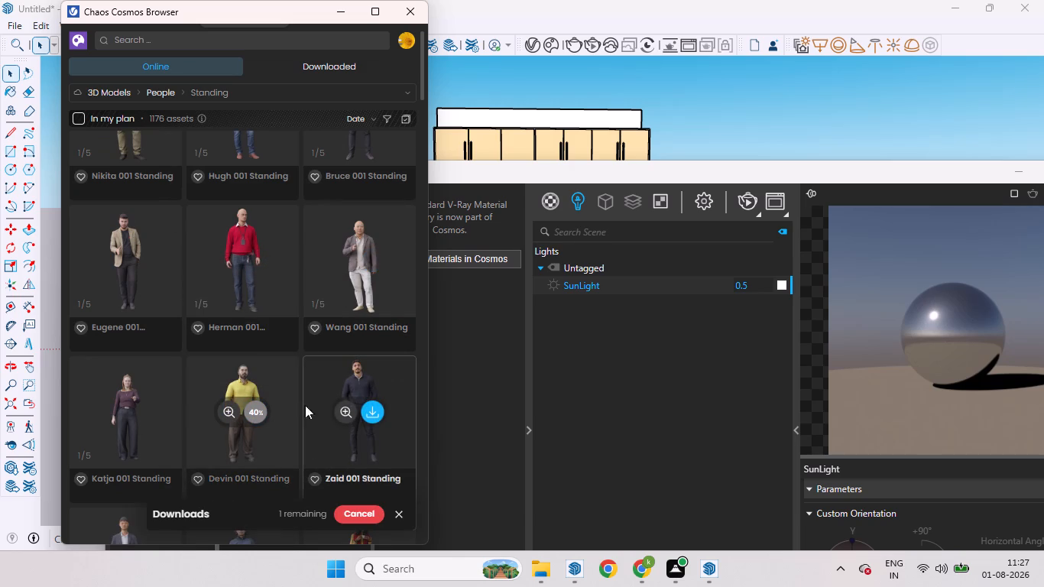
Import Devin 001 Standing into the model and place one copy on the floor in front of the desk and wardrobe unit.
left_click(255, 415)
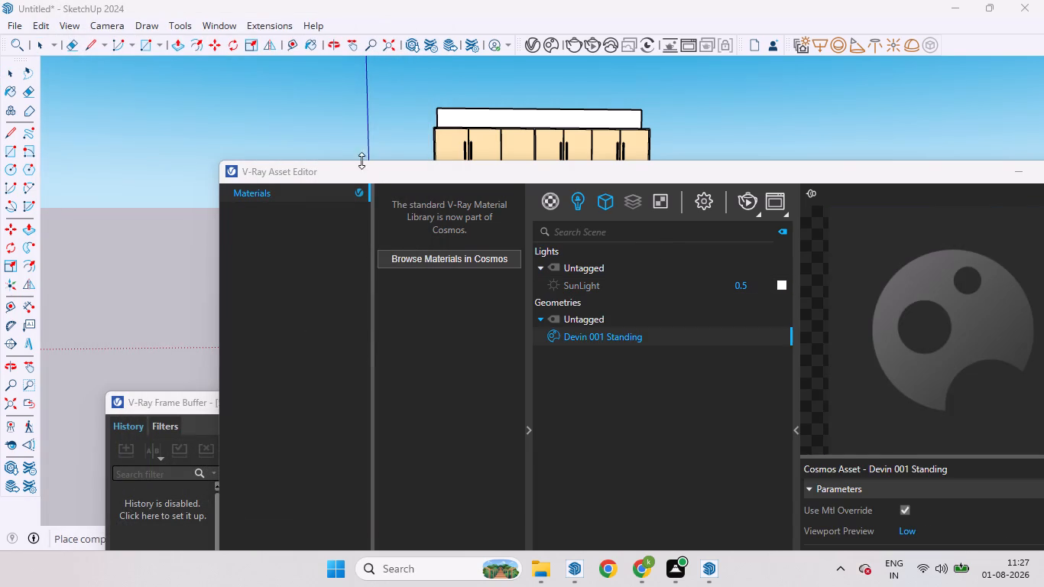
middle_click_drag(365, 130, 385, 271)
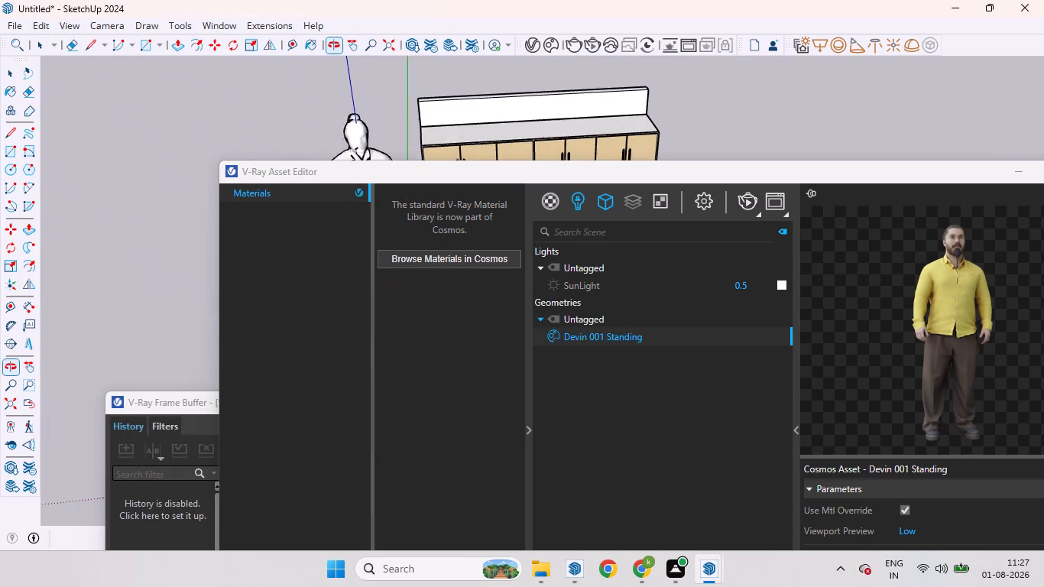
left_click_drag(919, 176, 887, 176)
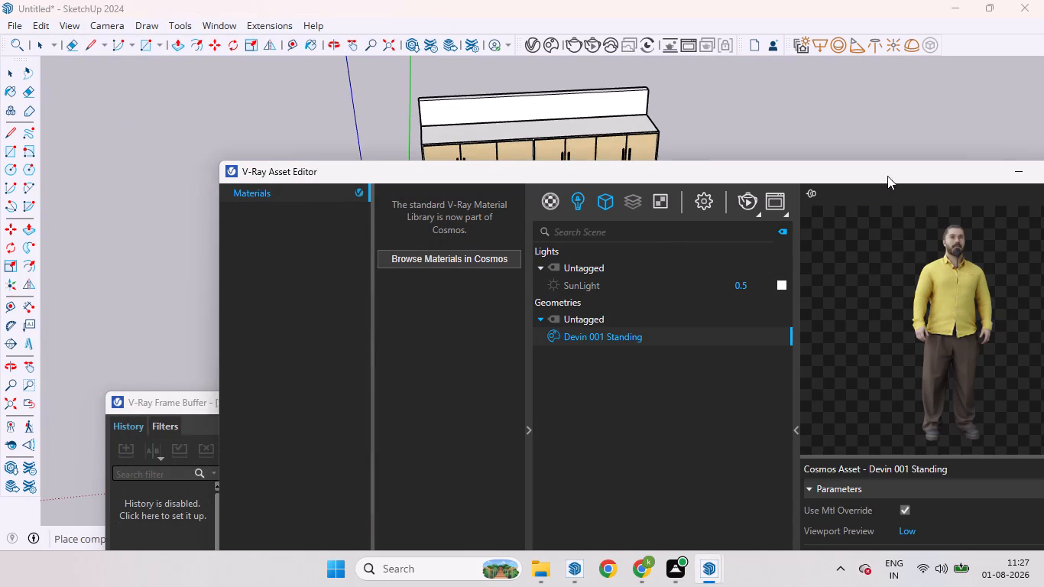
left_click_drag(887, 176, 732, 178)
left_click(905, 172)
scroll(529, 327, "up", 3)
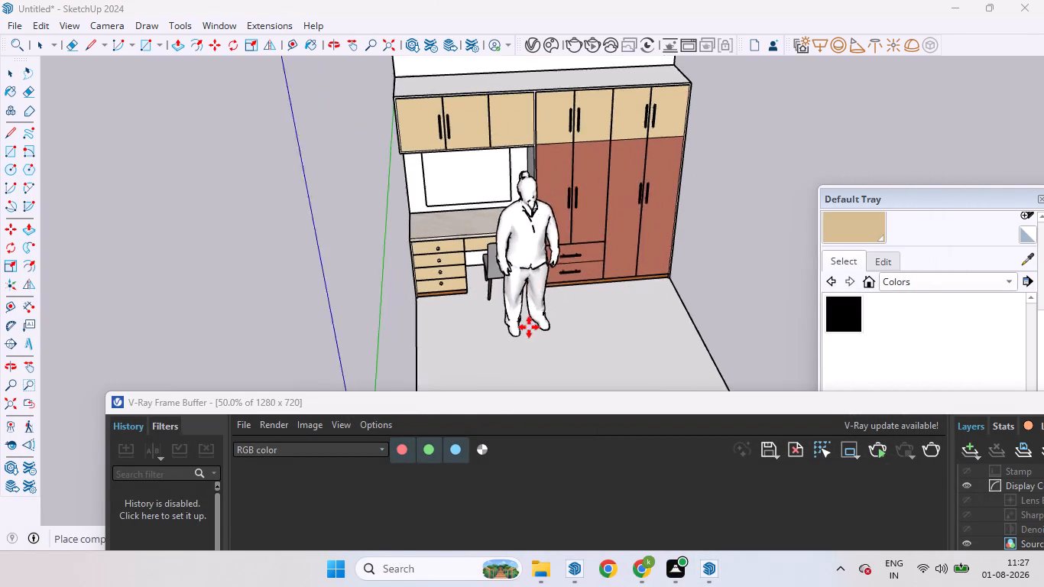
scroll(529, 327, "up", 2)
scroll(514, 316, "down", 5)
middle_click_drag(509, 331, 523, 190)
scroll(511, 216, "up", 1)
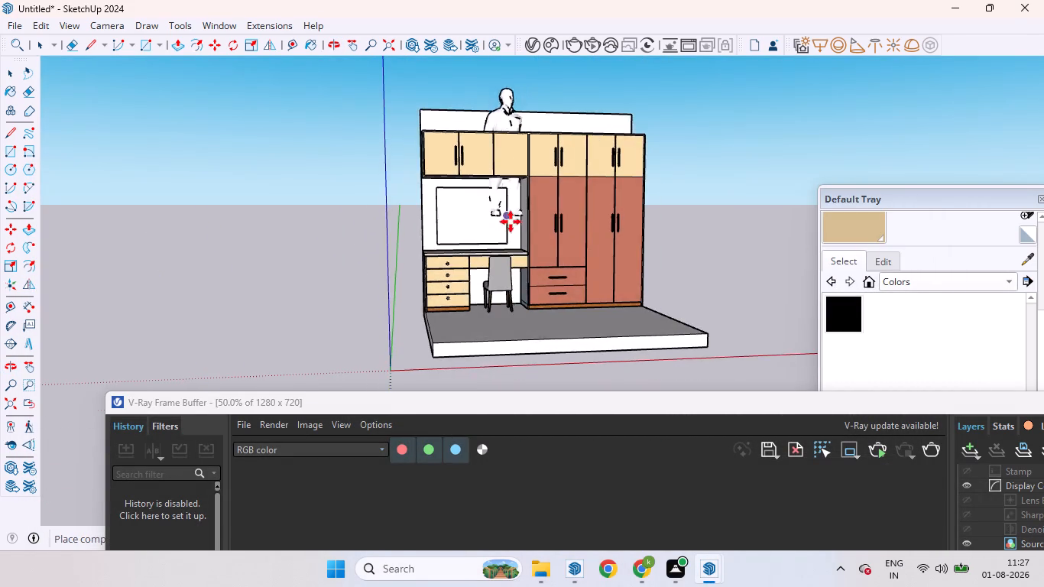
scroll(511, 222, "up", 2)
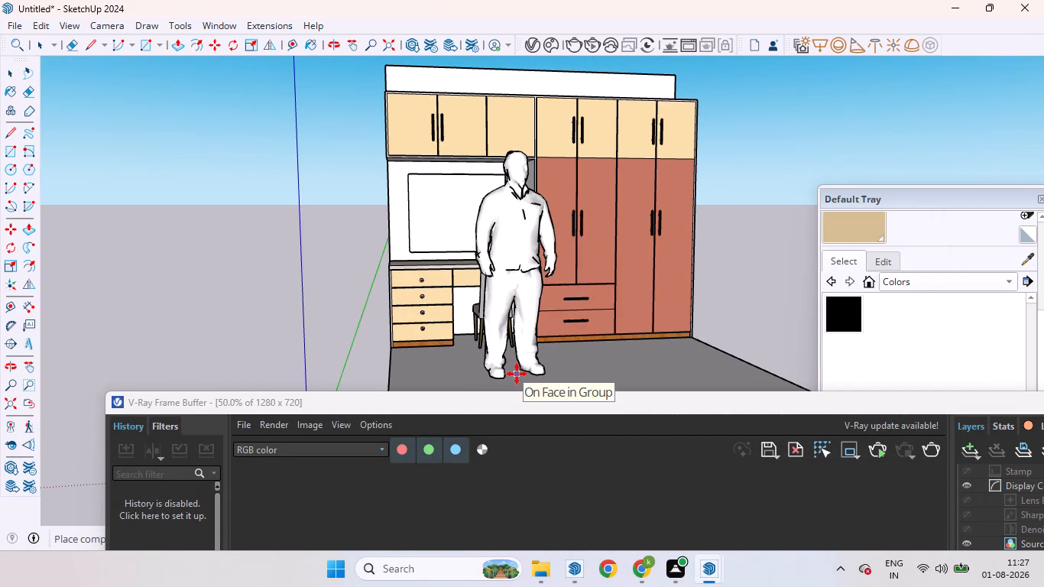
left_click(517, 374)
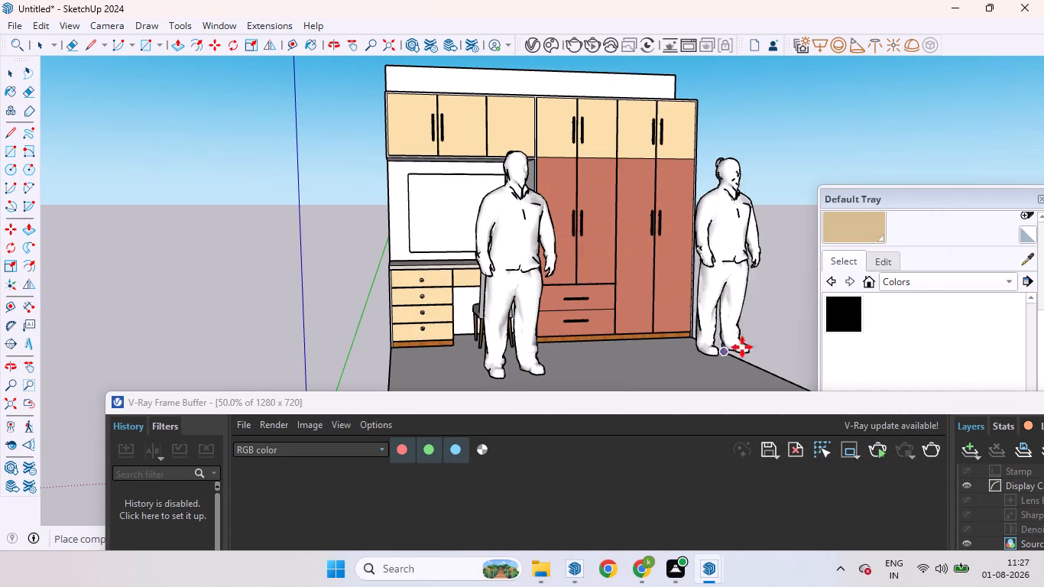
key("space")
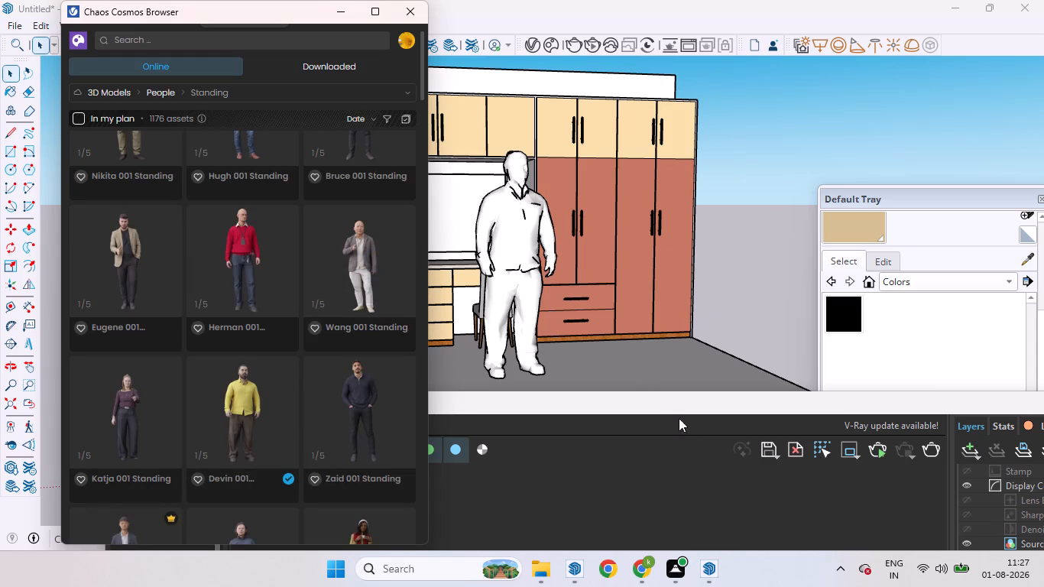
Bring the V-Ray Frame Buffer into view, start an interactive render, and enlarge the frame buffer to full screen.
left_click_drag(683, 417, 666, 326)
left_click_drag(684, 405, 650, 168)
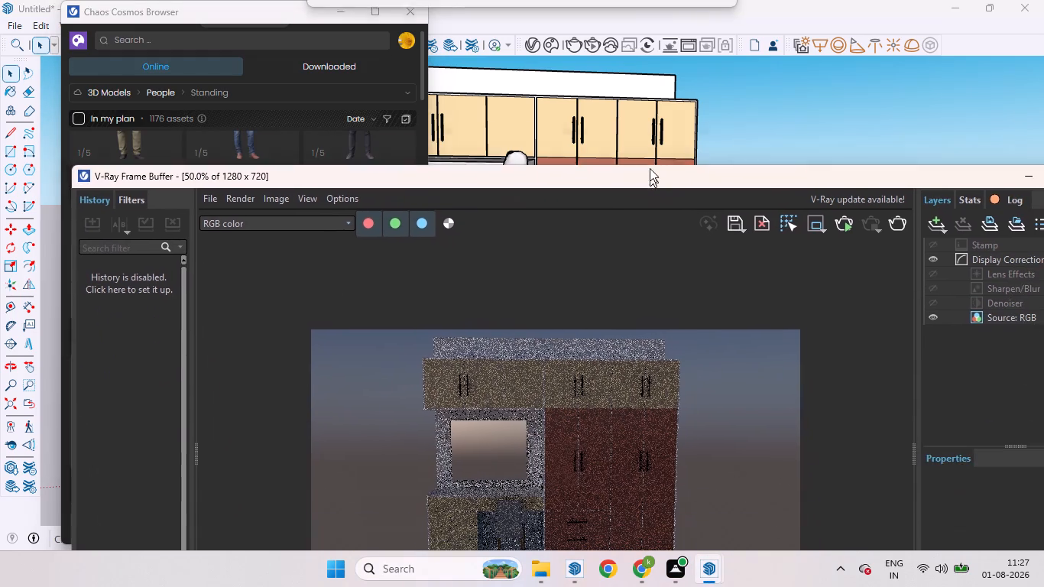
left_click_drag(650, 168, 650, 91)
left_click(841, 141)
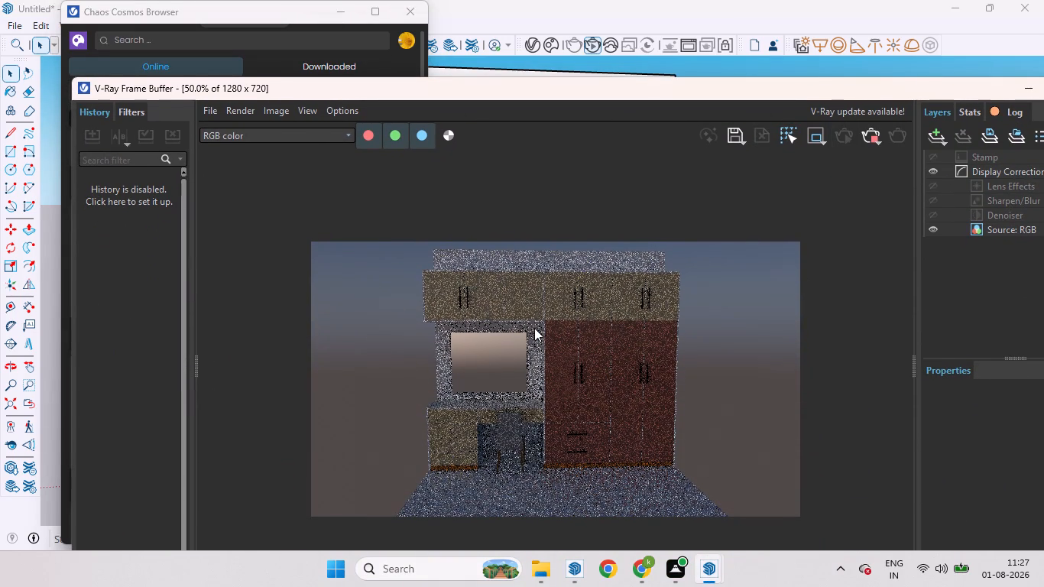
left_click_drag(583, 86, 549, 0)
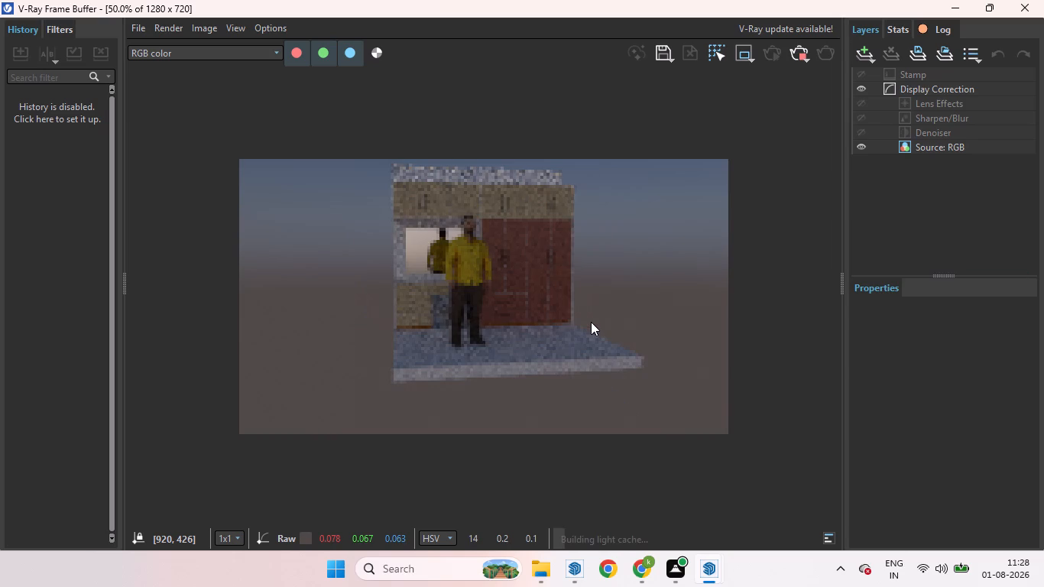
Examine the standing figure in front of the unit in the interactive render, close up and at full view.
scroll(445, 228, "up", 6)
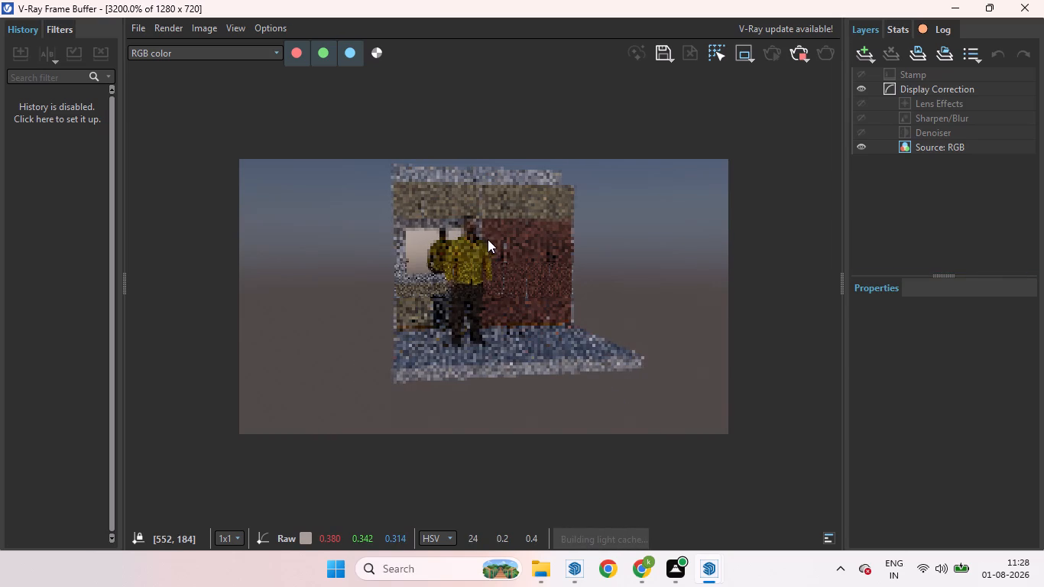
scroll(485, 261, "up", 1)
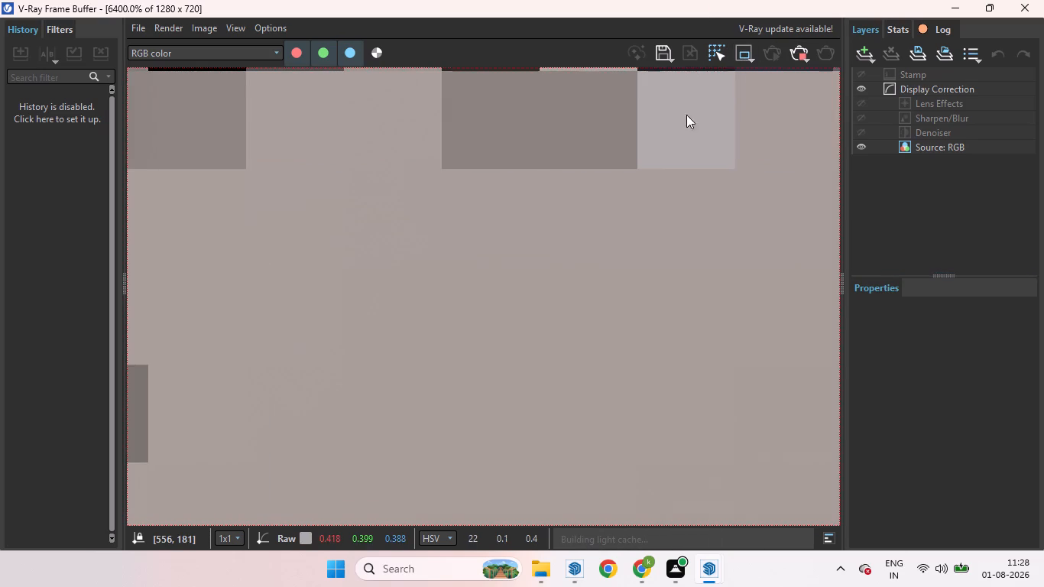
scroll(617, 267, "down", 7)
scroll(474, 259, "up", 1)
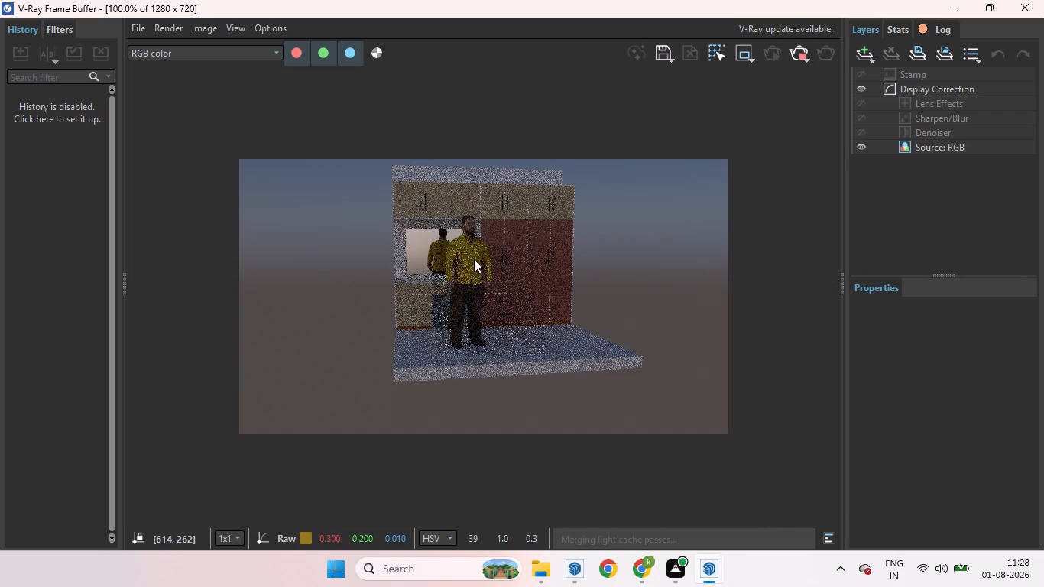
scroll(474, 259, "up", 1)
Rearrange the frame buffer and Chaos Cosmos Browser windows, with the render in front and the browser above it.
left_click_drag(530, 6, 582, 129)
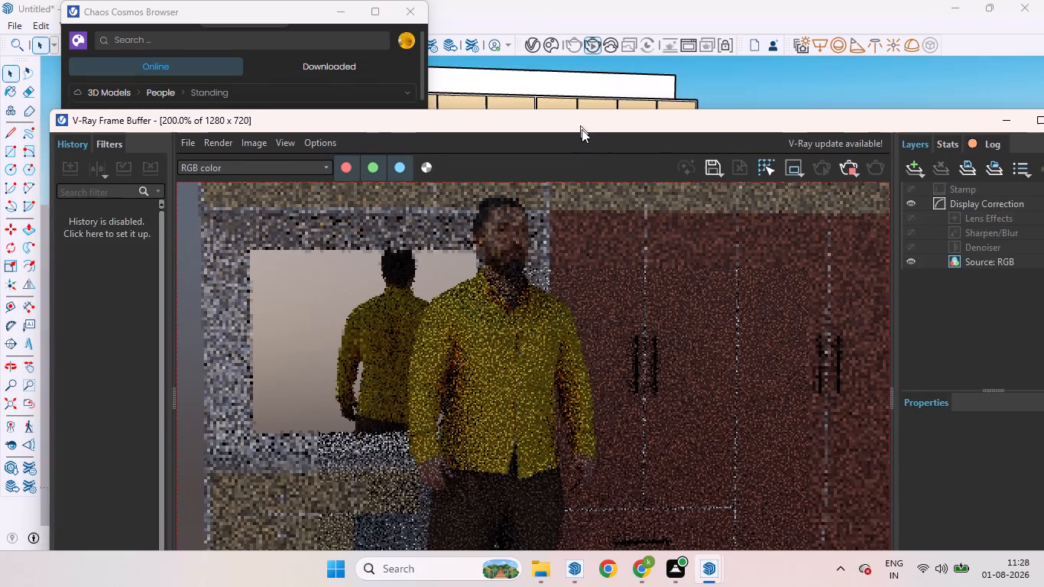
left_click_drag(582, 129, 684, 392)
left_click_drag(323, 4, 300, 70)
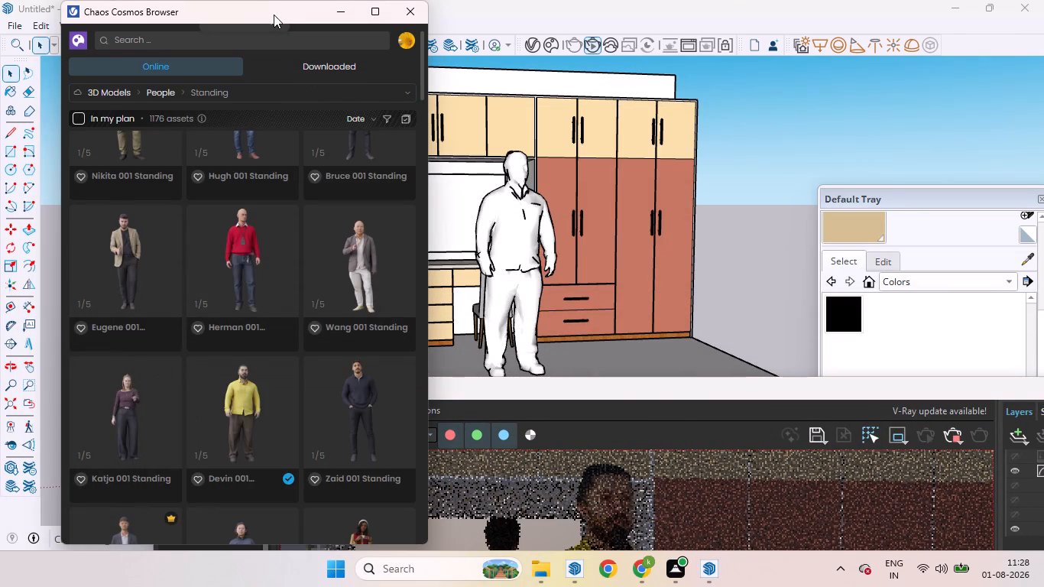
left_click_drag(274, 14, 186, 236)
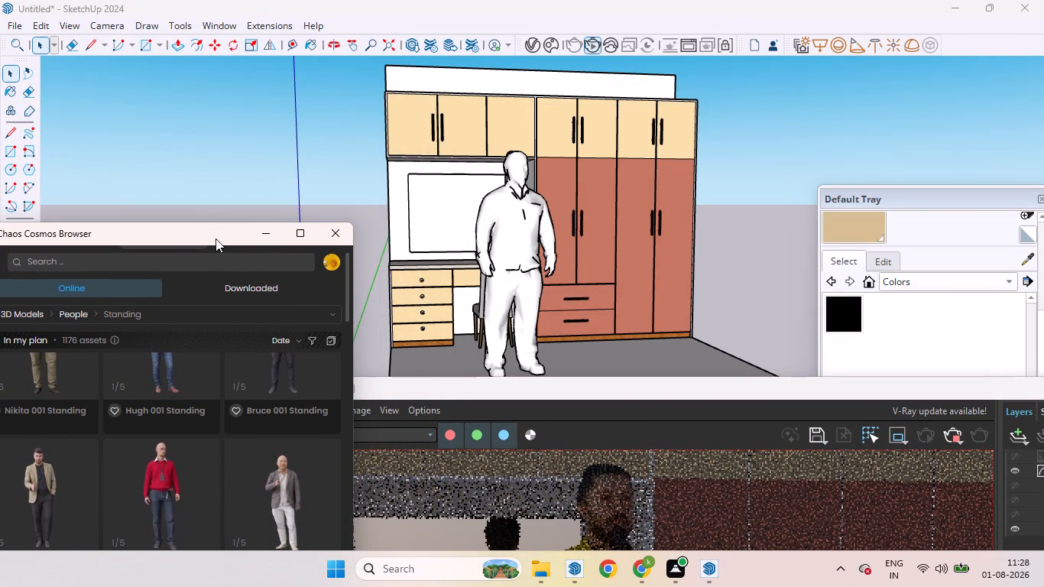
left_click_drag(260, 230, 312, 124)
left_click_drag(201, 232, 320, 8)
left_click_drag(650, 393, 573, 190)
Examine the denoised render of the figure, mirror reflection and wardrobe close up and at full view, repositioning the frame buffer to show everything.
scroll(642, 216, "down", 3)
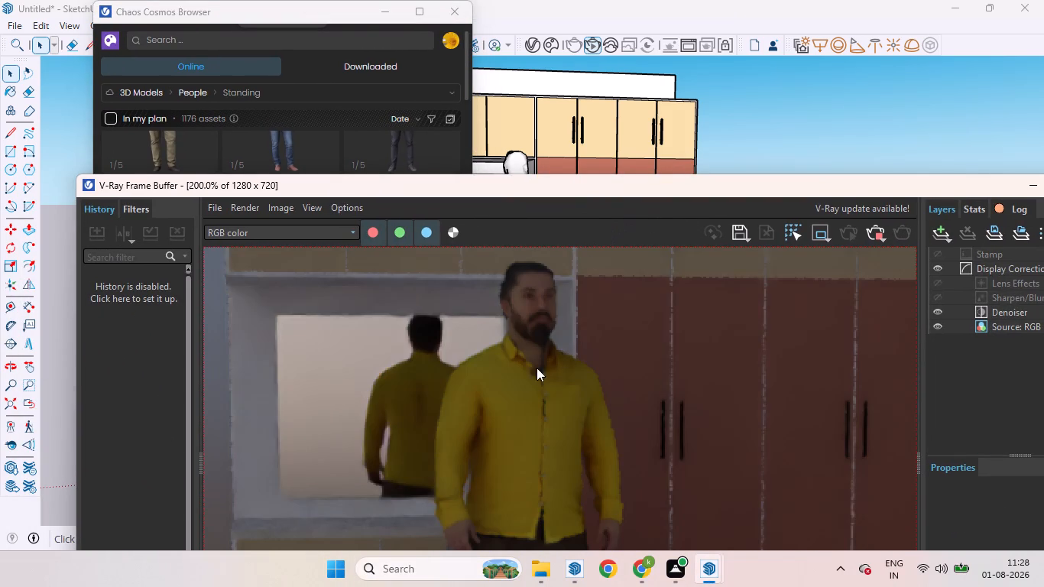
scroll(511, 381, "down", 4)
scroll(559, 452, "up", 3)
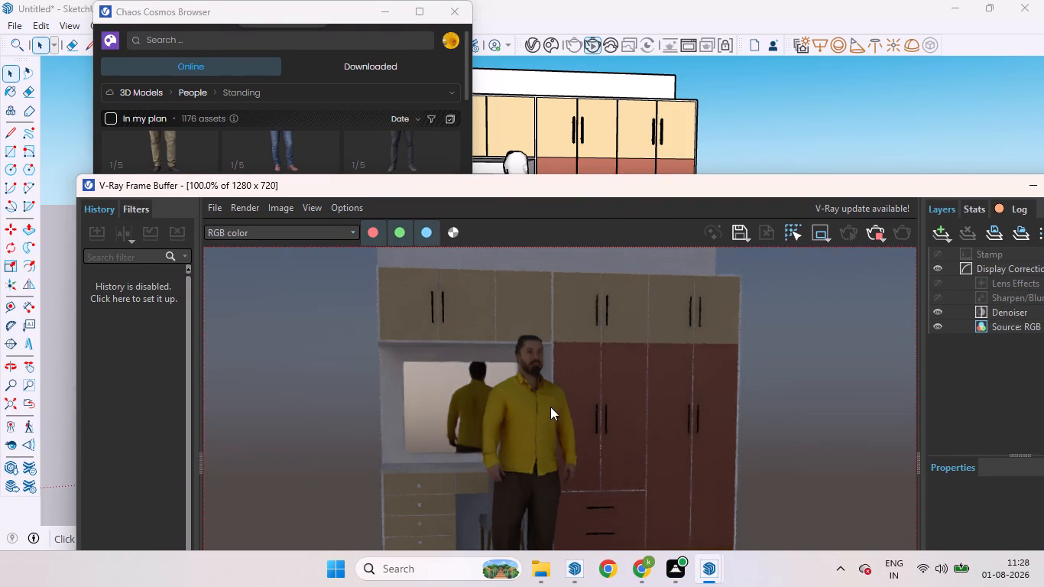
scroll(582, 386, "down", 1)
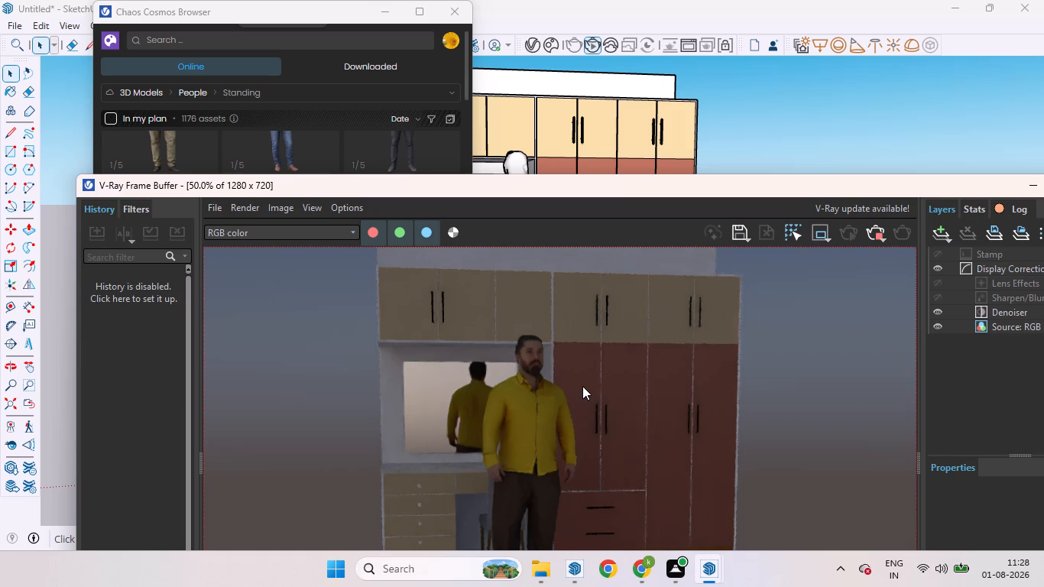
scroll(582, 386, "down", 1)
scroll(579, 453, "up", 4)
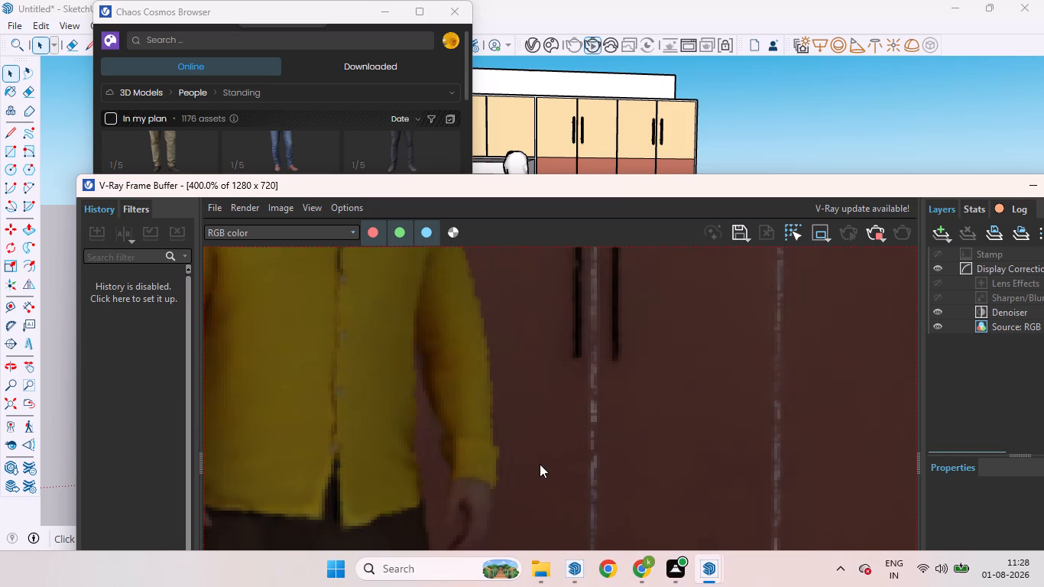
scroll(557, 465, "down", 2)
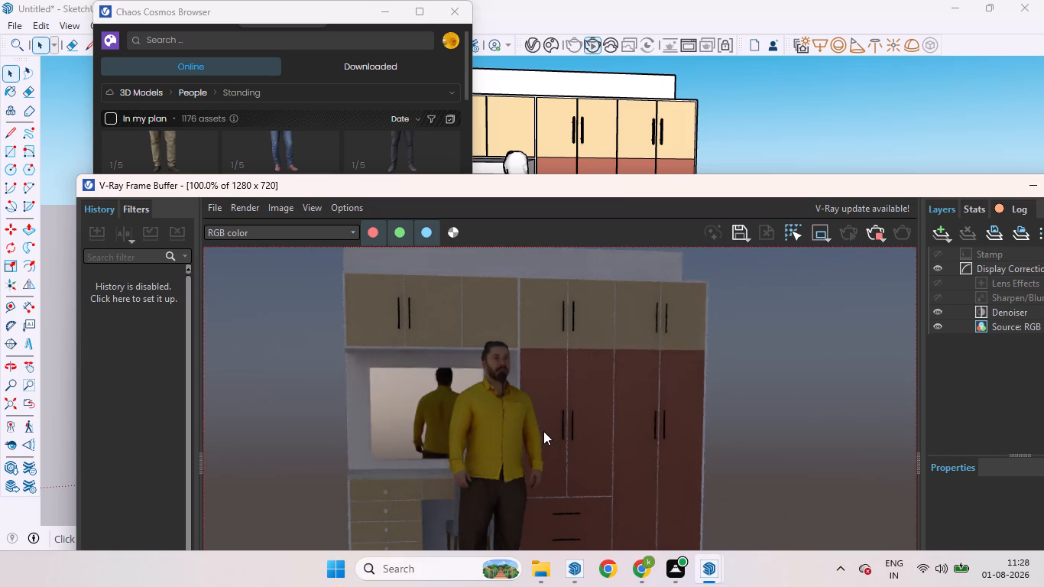
scroll(543, 429, "down", 2)
scroll(551, 457, "up", 3)
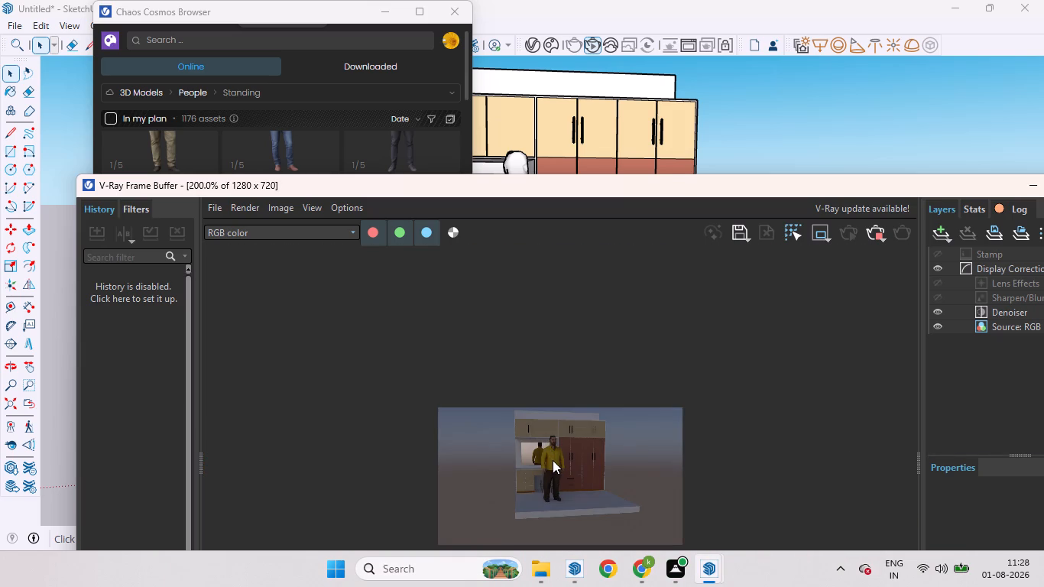
scroll(553, 460, "down", 2)
scroll(550, 446, "up", 1)
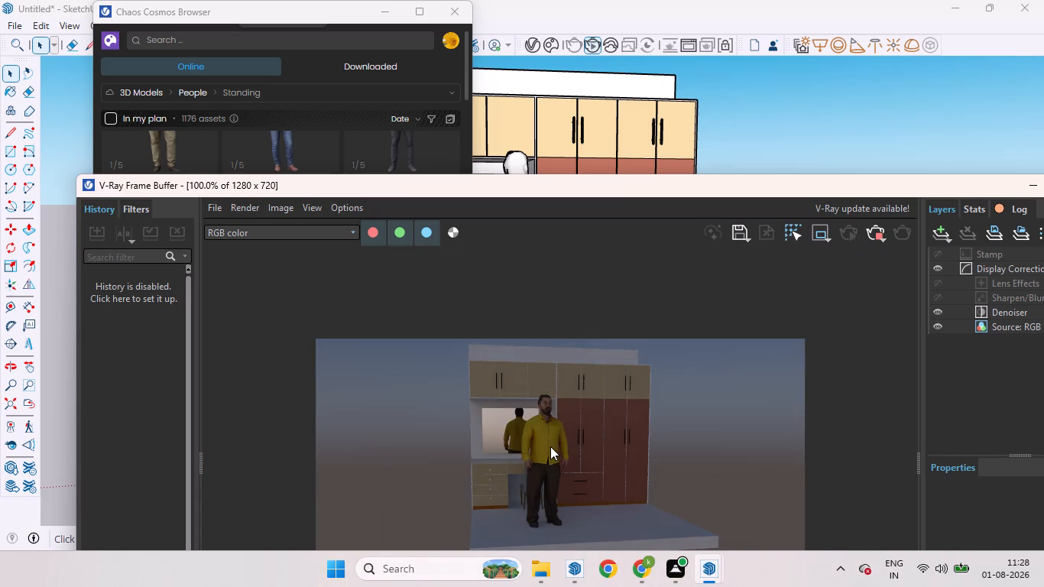
scroll(550, 446, "up", 1)
scroll(551, 450, "down", 1)
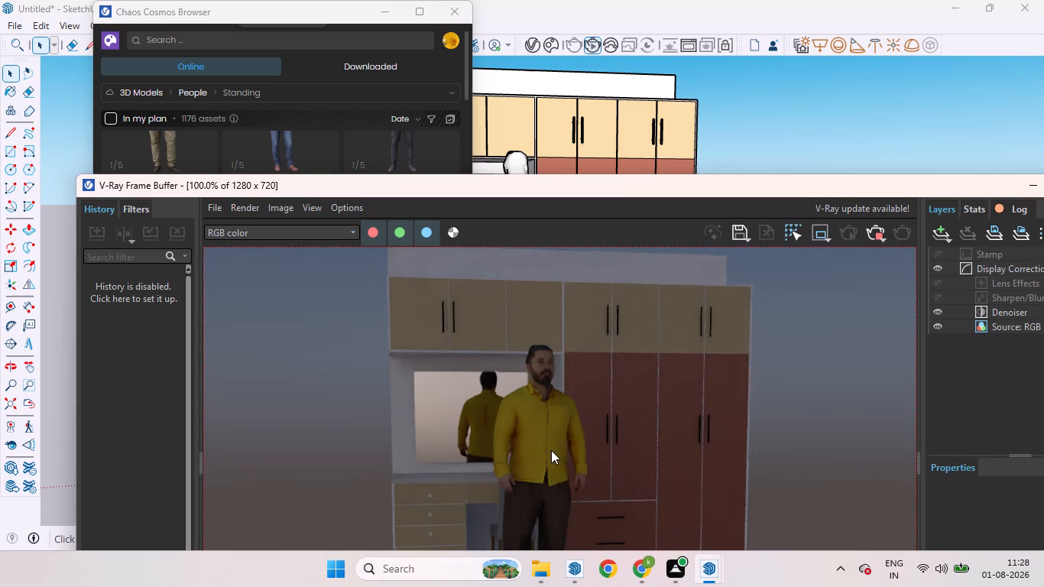
left_click_drag(529, 183, 527, 182)
left_click_drag(527, 182, 391, 88)
left_click_drag(420, 89, 449, 66)
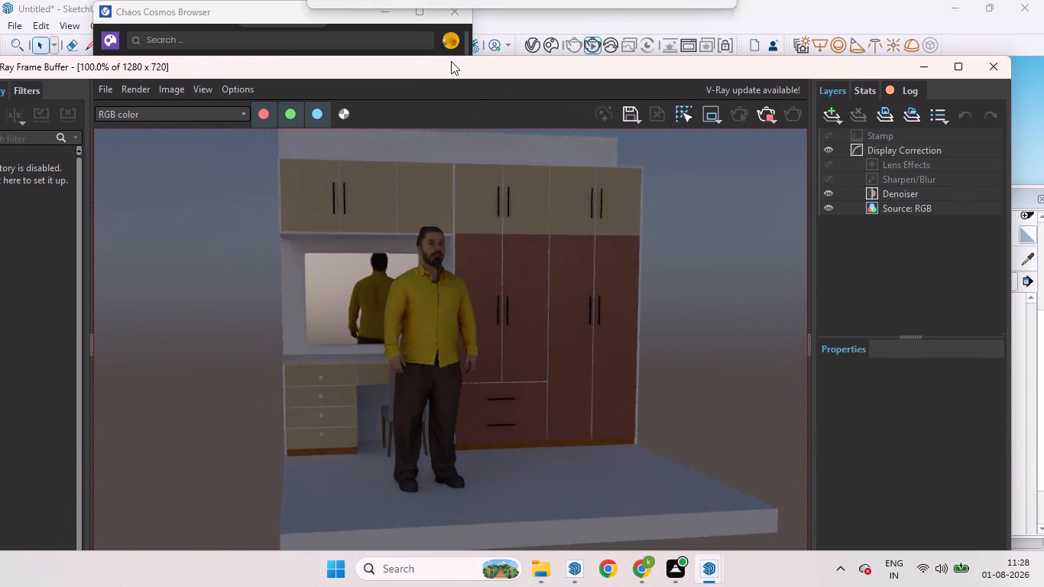
Stop the interactive render and close both the V-Ray Frame Buffer and the Chaos Cosmos Browser.
scroll(579, 352, "down", 4)
scroll(498, 352, "up", 3)
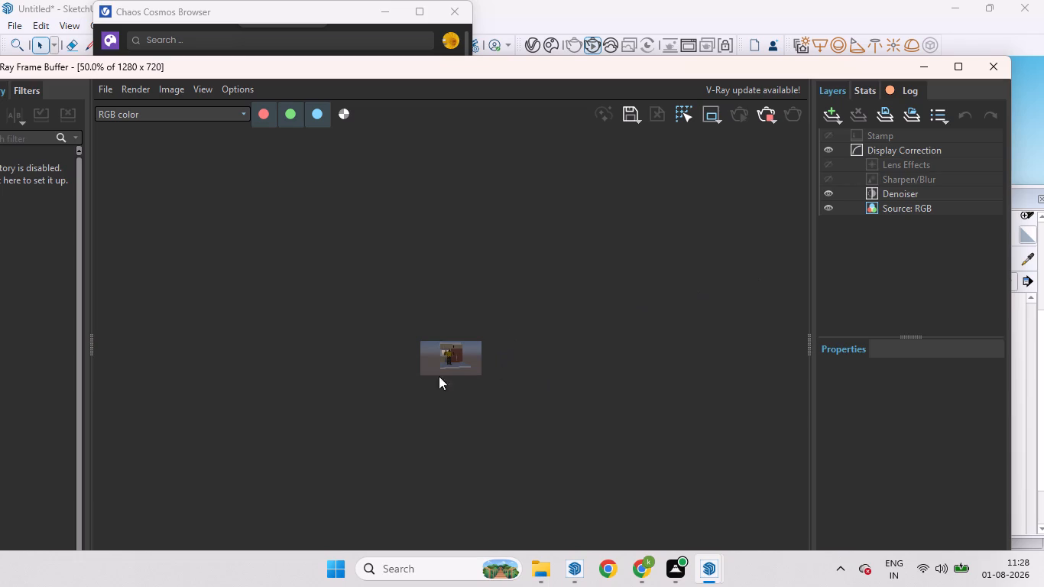
scroll(433, 359, "up", 2)
scroll(451, 356, "down", 1)
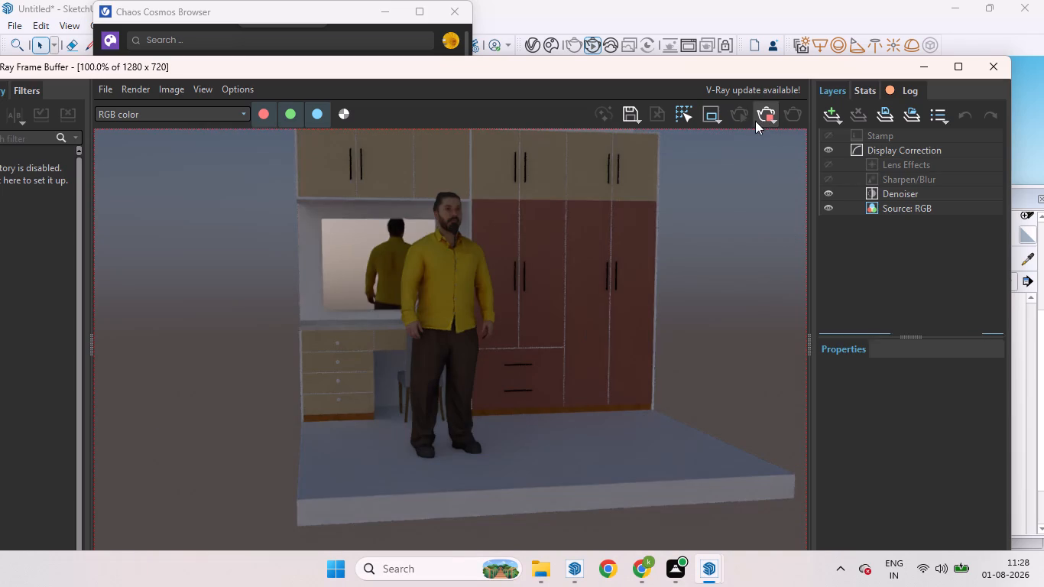
left_click(761, 109)
left_click(991, 64)
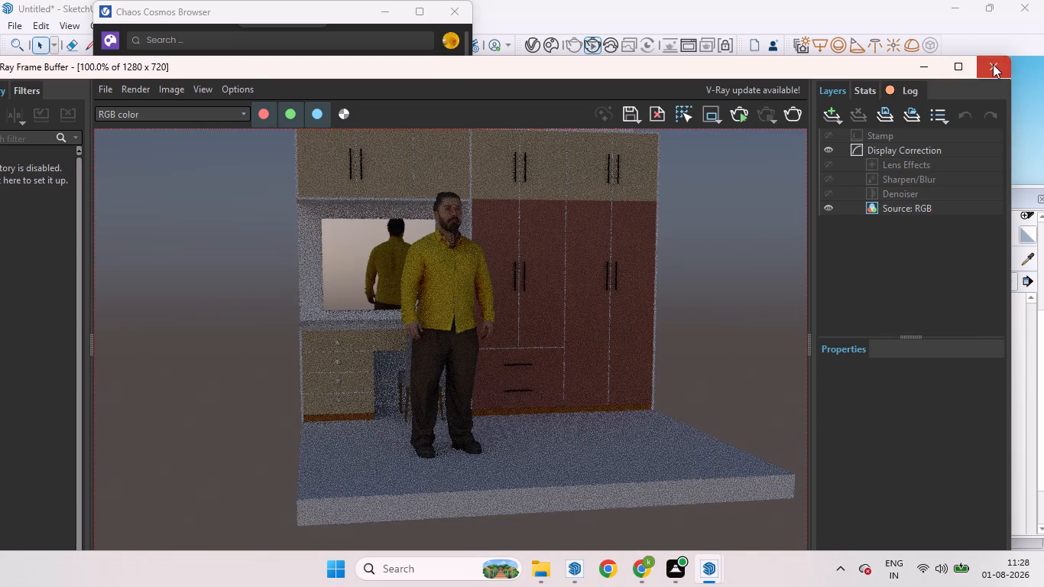
left_click_drag(352, 9, 273, 137)
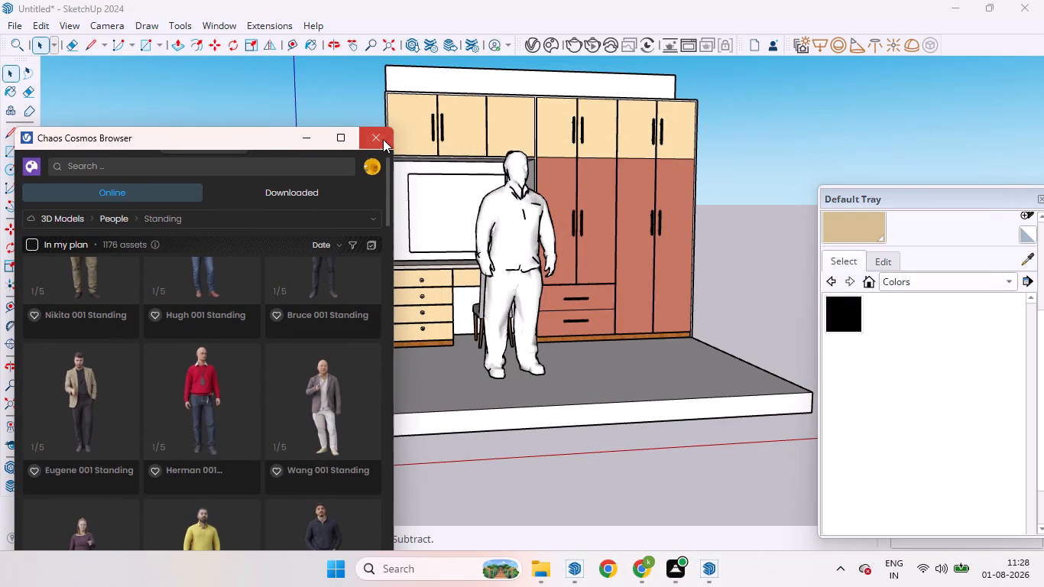
left_click(382, 138)
Delete the standing person in front of the wardrobe and desk unit.
scroll(734, 127, "up", 2)
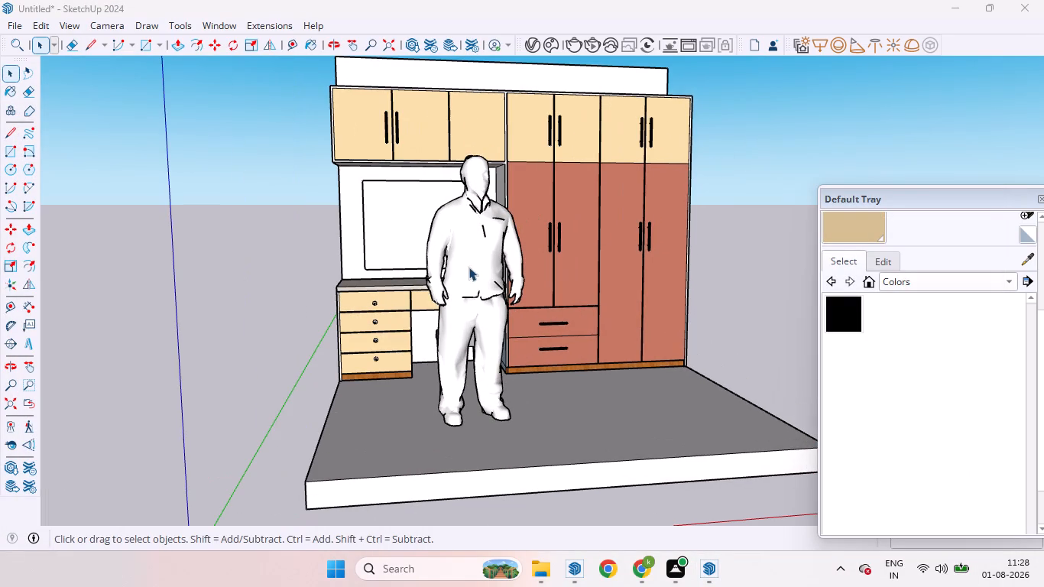
left_click(469, 267)
key("Delete")
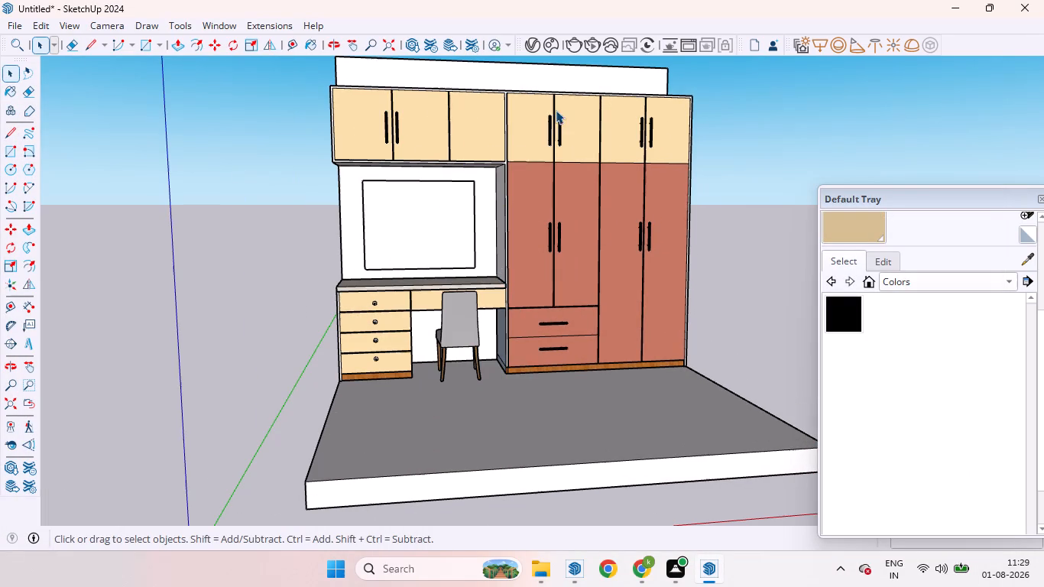
Place a long, narrow V-Ray rectangle light across the full length of the cabinets' top surface.
scroll(642, 67, "up", 3)
scroll(637, 205, "down", 3)
middle_click_drag(601, 318, 581, 316)
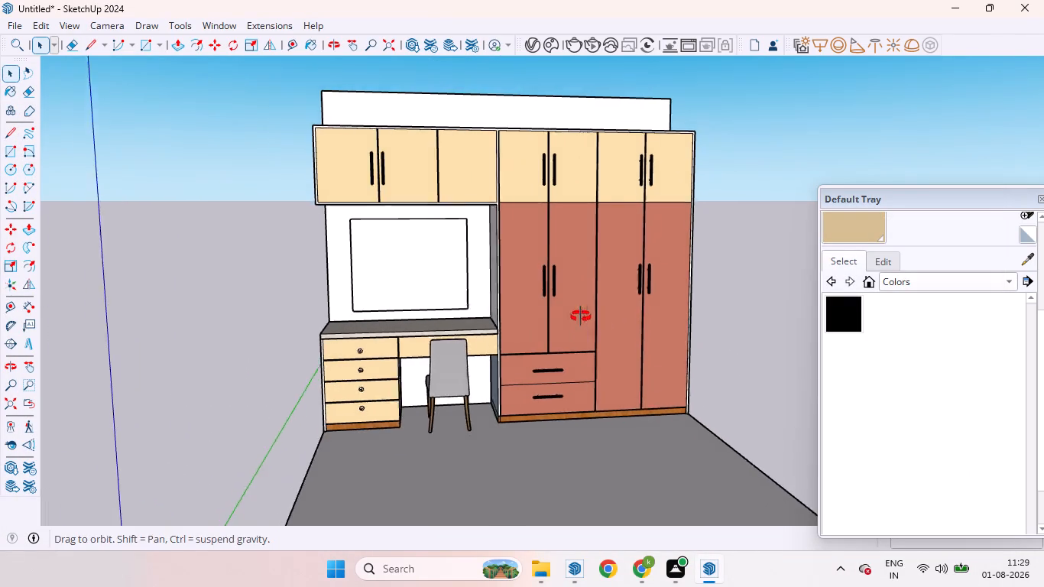
middle_click_drag(581, 316, 537, 275)
scroll(457, 108, "up", 4)
middle_click_drag(467, 112, 553, 452)
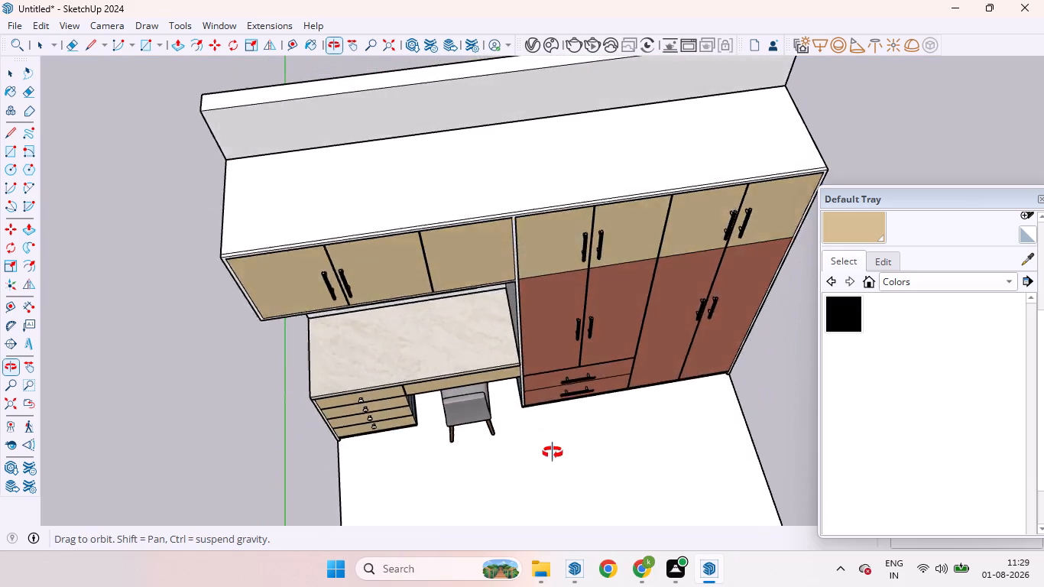
middle_click_drag(553, 452, 563, 464)
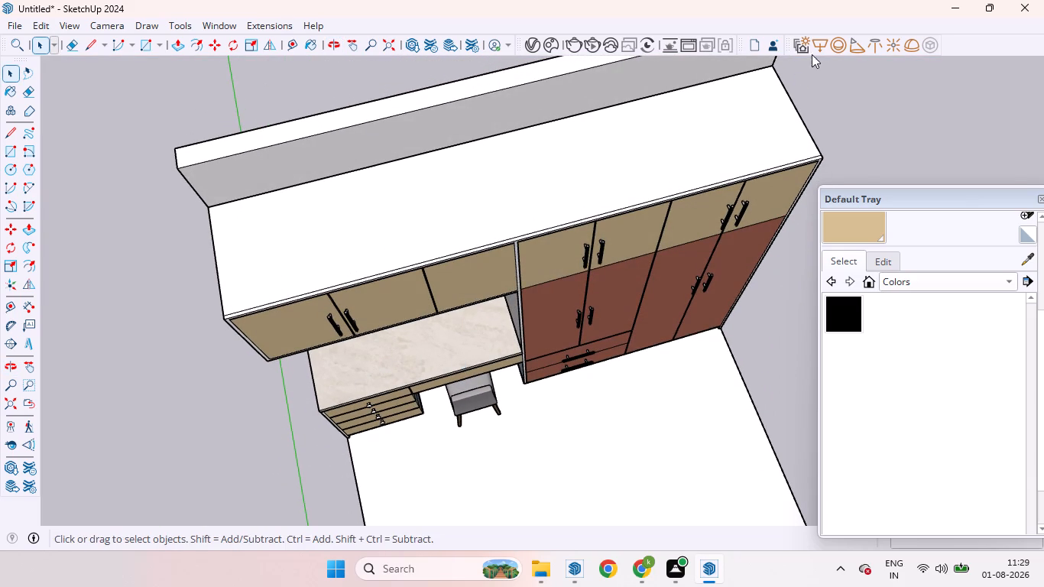
left_click(822, 43)
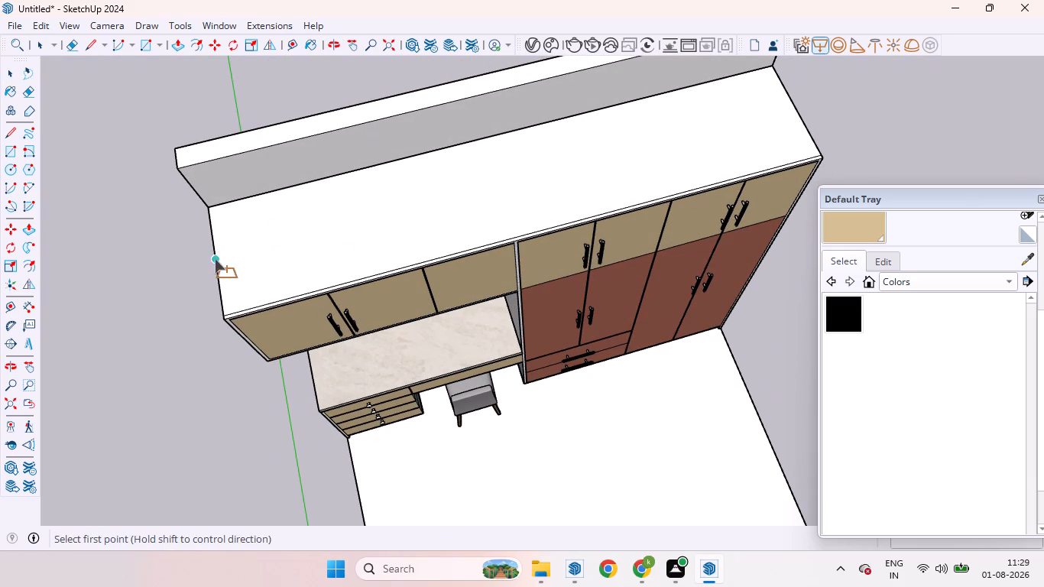
left_click(215, 259)
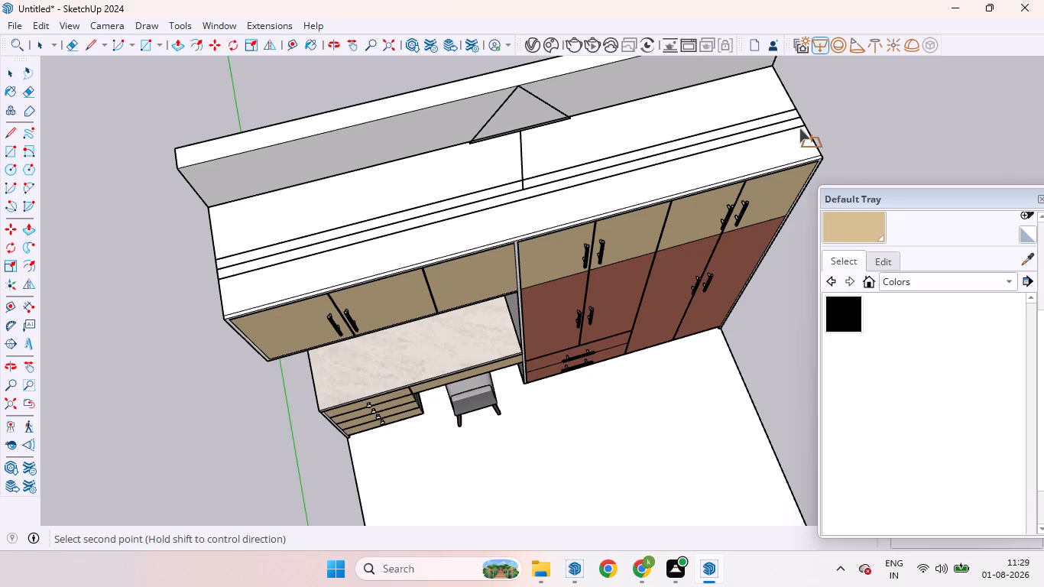
left_click(799, 128)
key("space")
Display the V-Ray Objects and V-Ray Utilities tool sets and hide the V-Ray light widgets in the model.
scroll(655, 242, "down", 4)
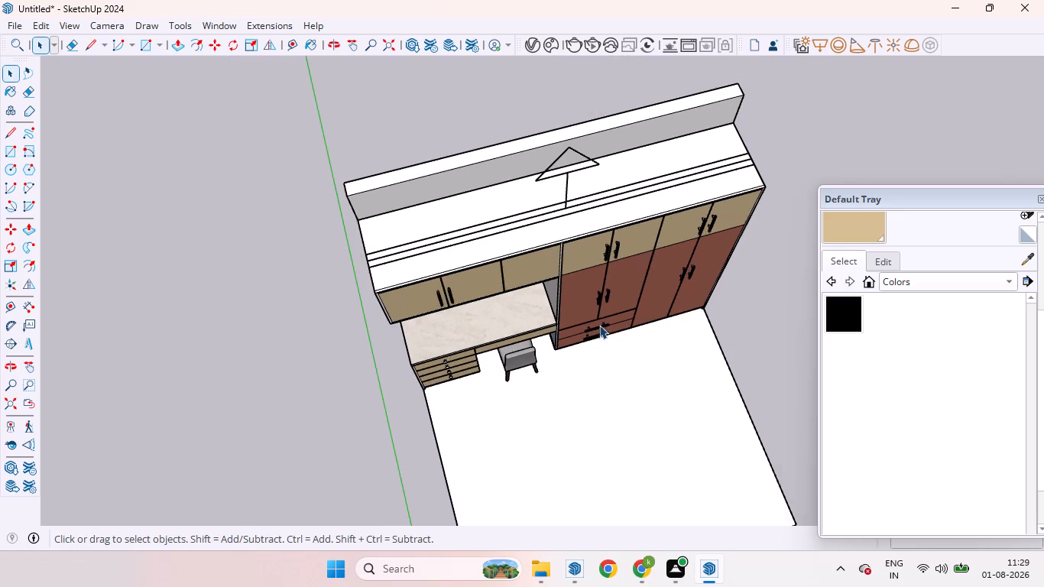
middle_click_drag(597, 327, 564, 102)
scroll(553, 103, "up", 1)
scroll(578, 167, "down", 4)
scroll(565, 338, "up", 2)
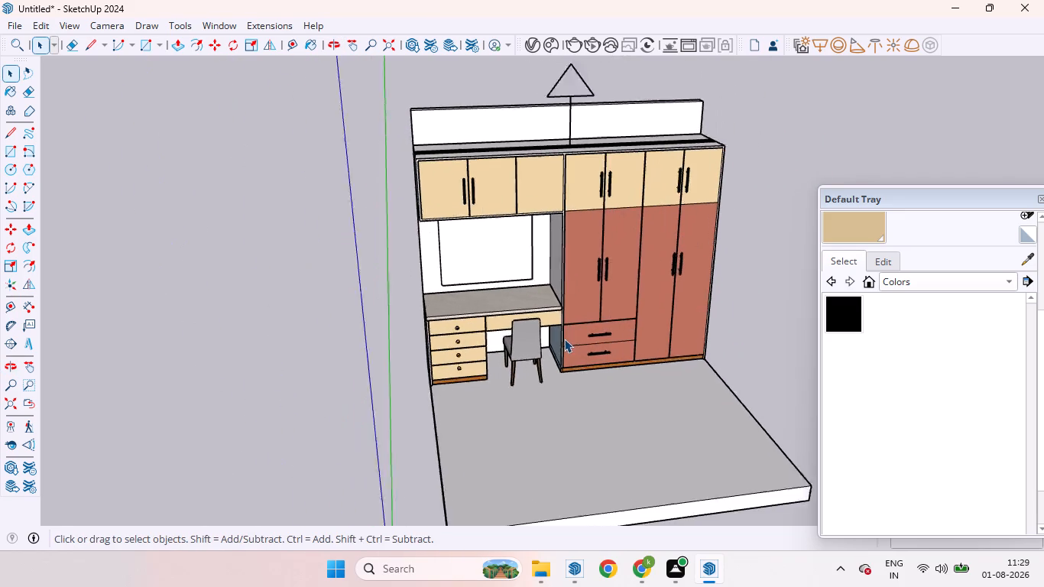
scroll(564, 339, "up", 1)
middle_click_drag(566, 343, 545, 391)
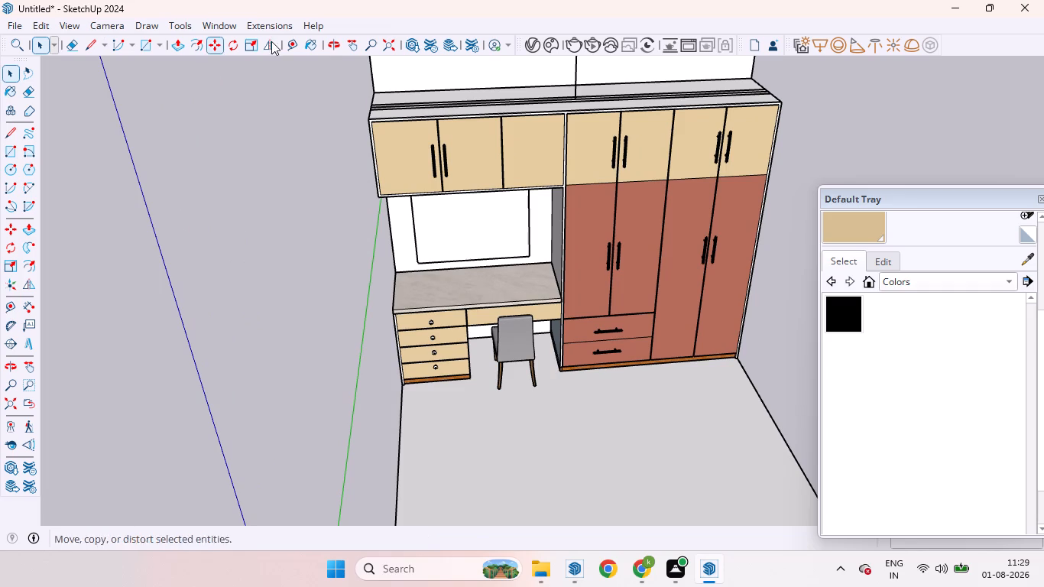
right_click(578, 12)
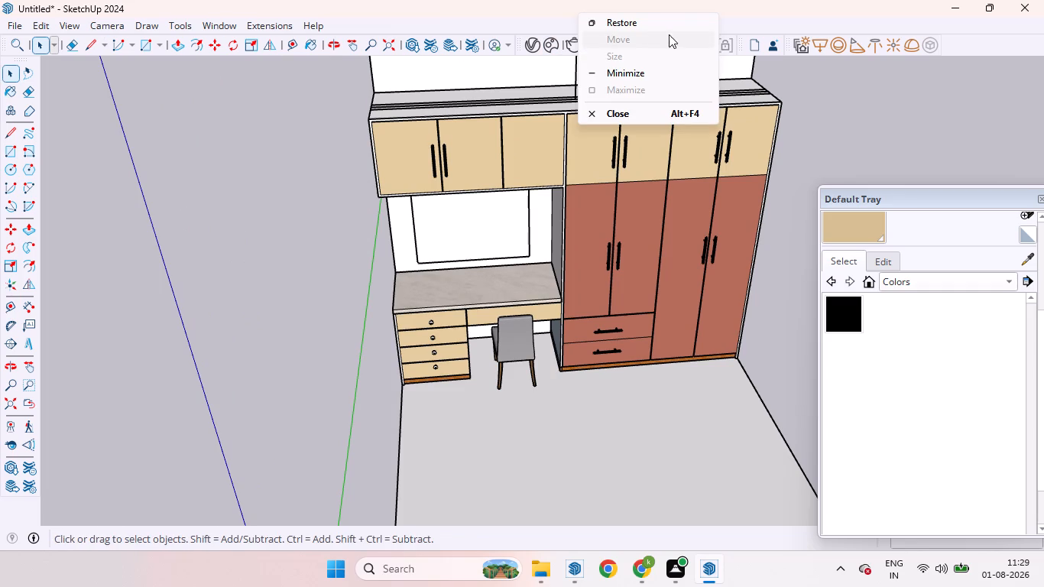
right_click(958, 44)
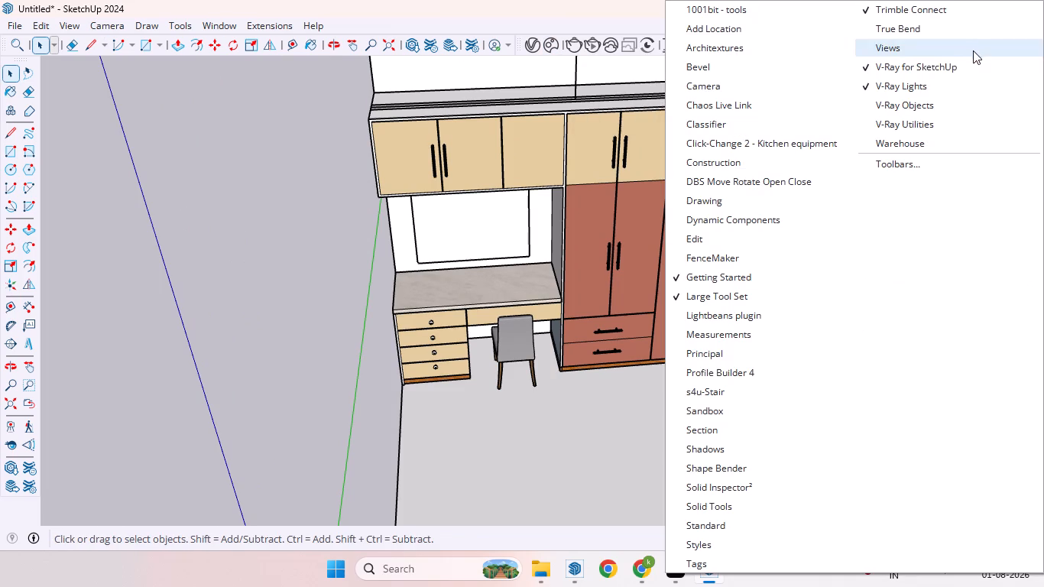
left_click(900, 106)
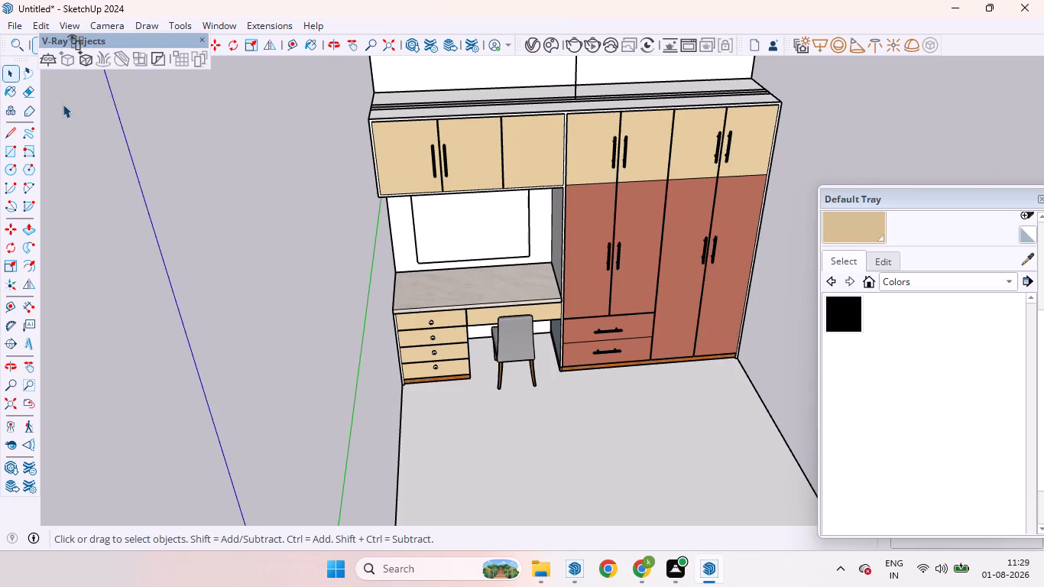
right_click(887, 24)
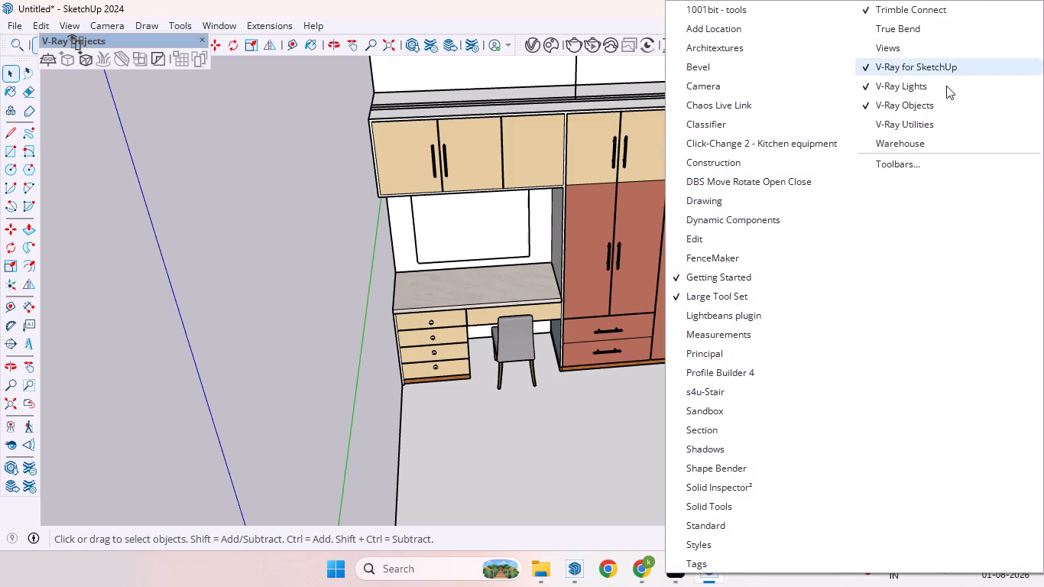
left_click(899, 125)
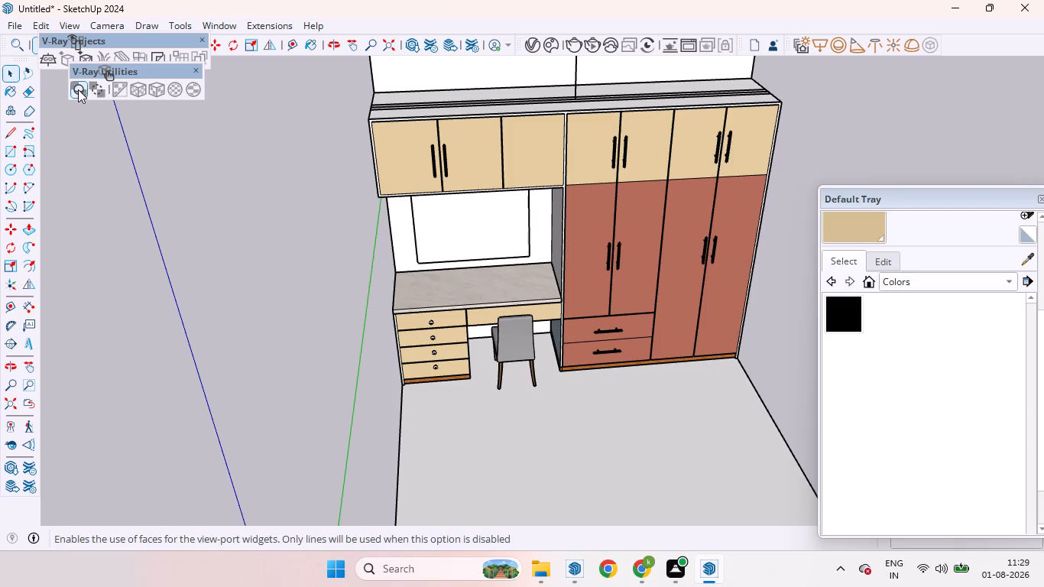
left_click(93, 89)
Set the camera to Two-Point Perspective, with the wardrobe and desk unit framed from the front.
scroll(243, 222, "down", 4)
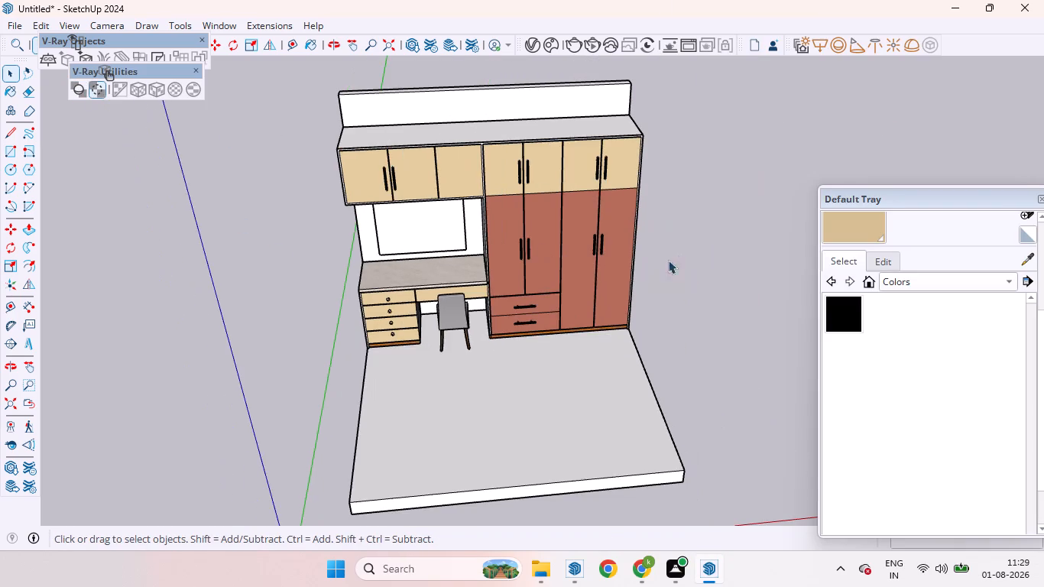
middle_click_drag(638, 272, 633, 109)
scroll(383, 139, "up", 3)
scroll(428, 178, "down", 3)
scroll(476, 174, "up", 4)
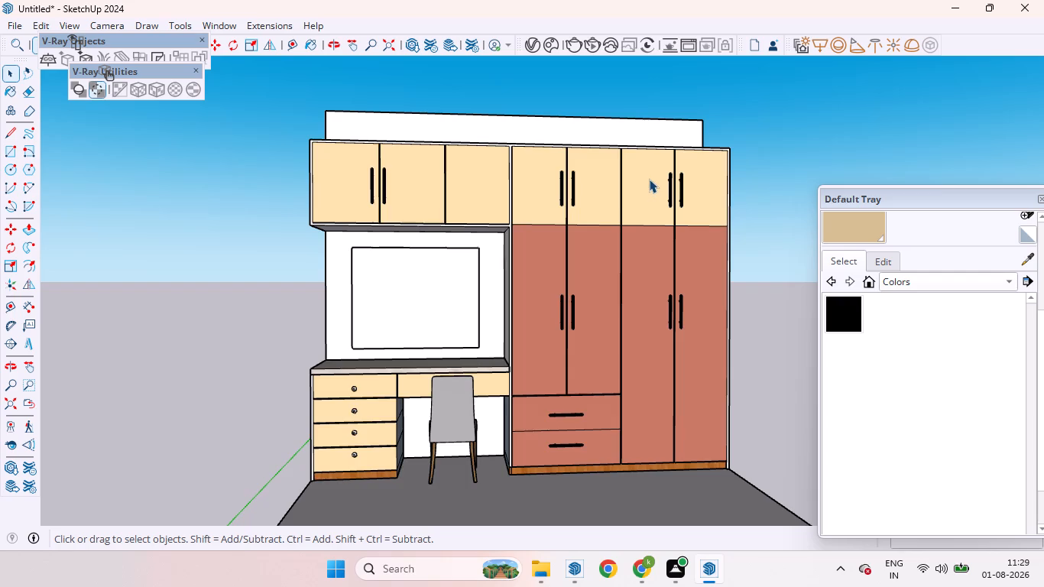
scroll(649, 179, "up", 1)
middle_click_drag(654, 239, 601, 235)
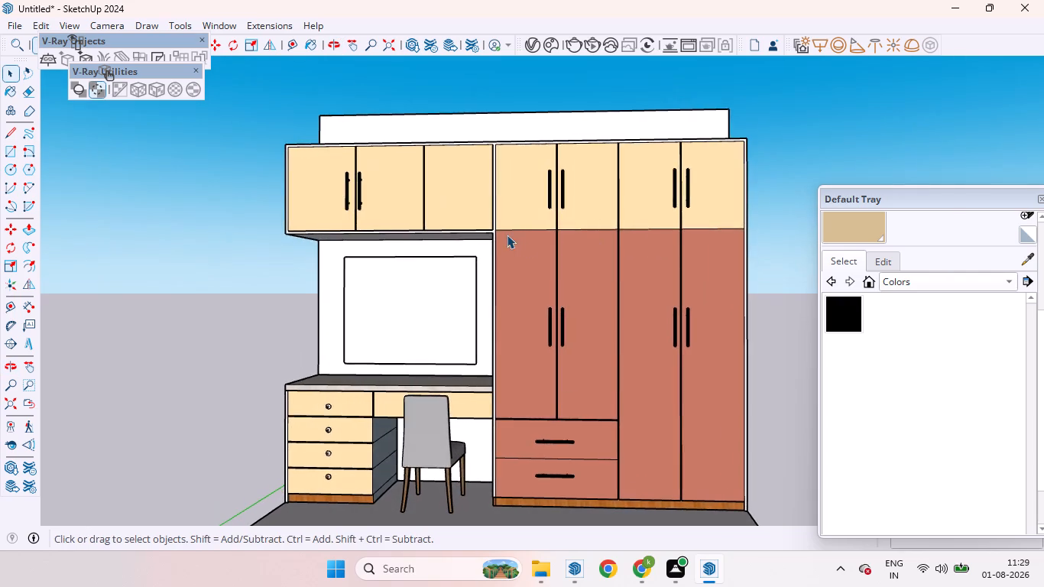
scroll(547, 272, "down", 3)
scroll(466, 296, "up", 4)
scroll(502, 303, "down", 2)
middle_click_drag(493, 298, 511, 302)
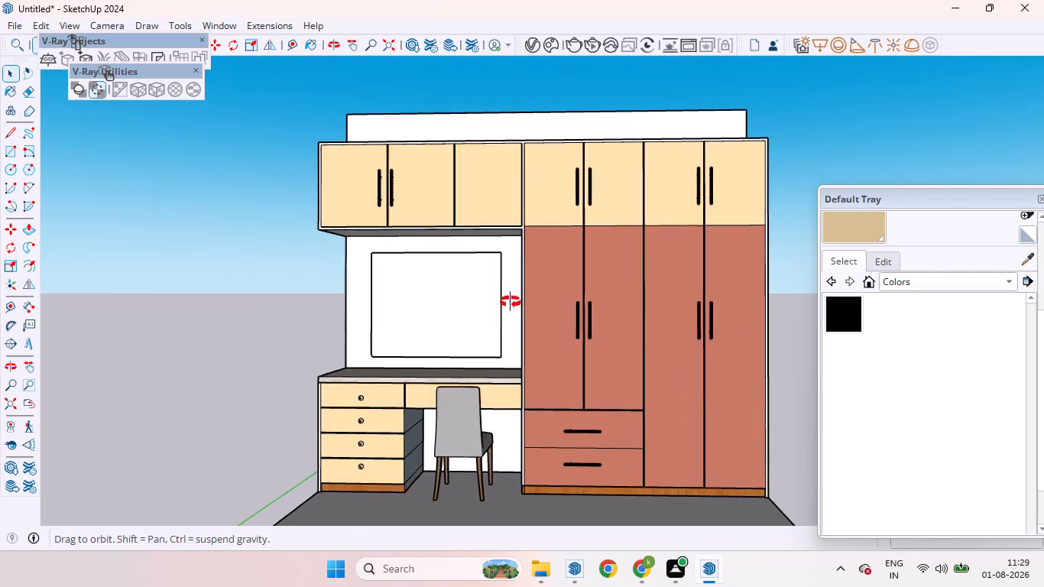
middle_click_drag(511, 302, 545, 307)
scroll(542, 307, "up", 3)
scroll(511, 288, "down", 3)
scroll(536, 351, "down", 1)
scroll(534, 365, "up", 1)
scroll(570, 472, "up", 2)
scroll(565, 443, "down", 1)
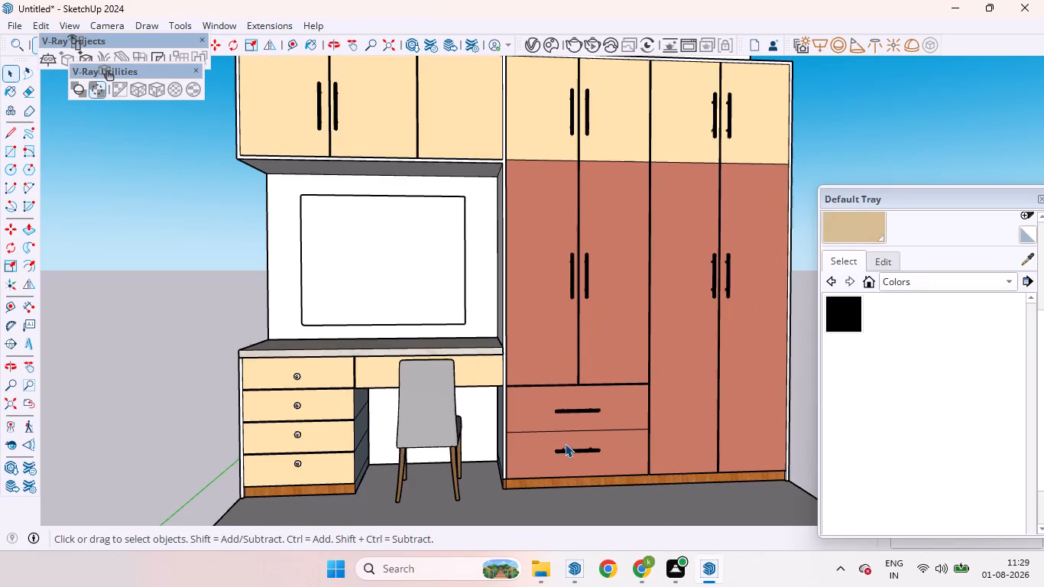
scroll(565, 443, "down", 2)
scroll(566, 479, "up", 1)
middle_click_drag(547, 473, 528, 463)
scroll(549, 462, "up", 1)
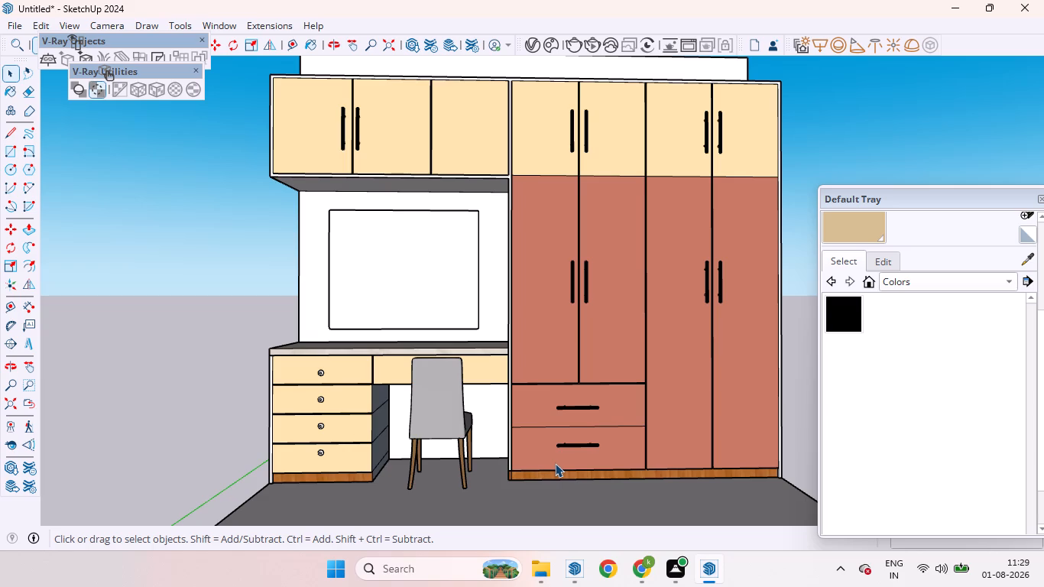
scroll(555, 463, "up", 1)
scroll(555, 463, "down", 1)
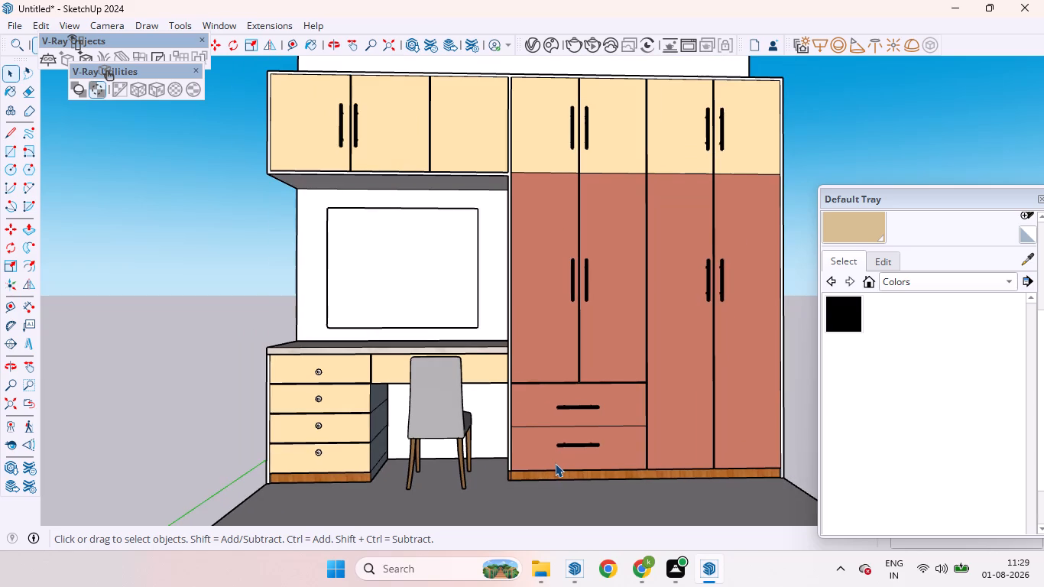
left_click(100, 25)
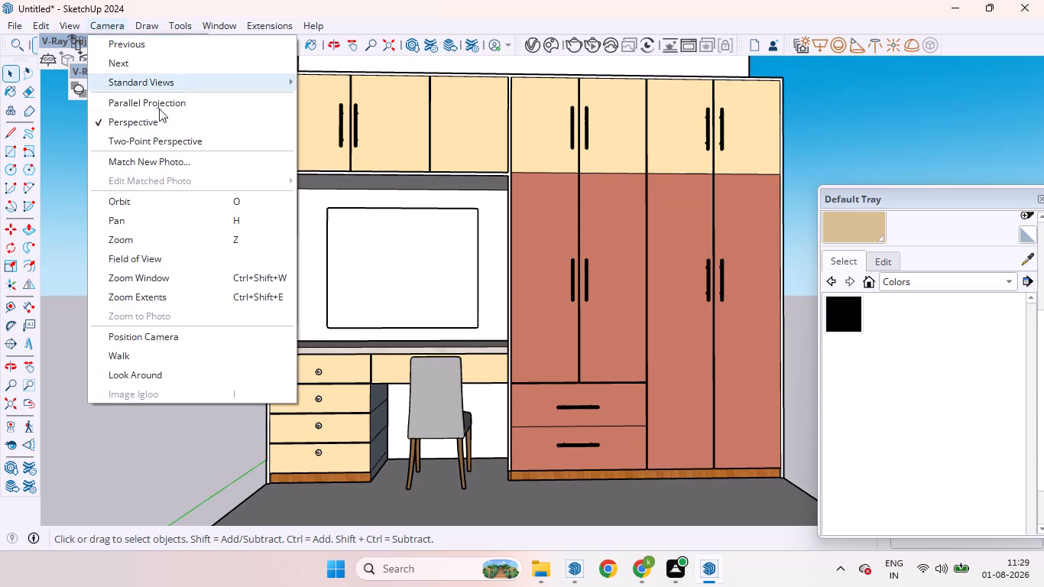
left_click(154, 148)
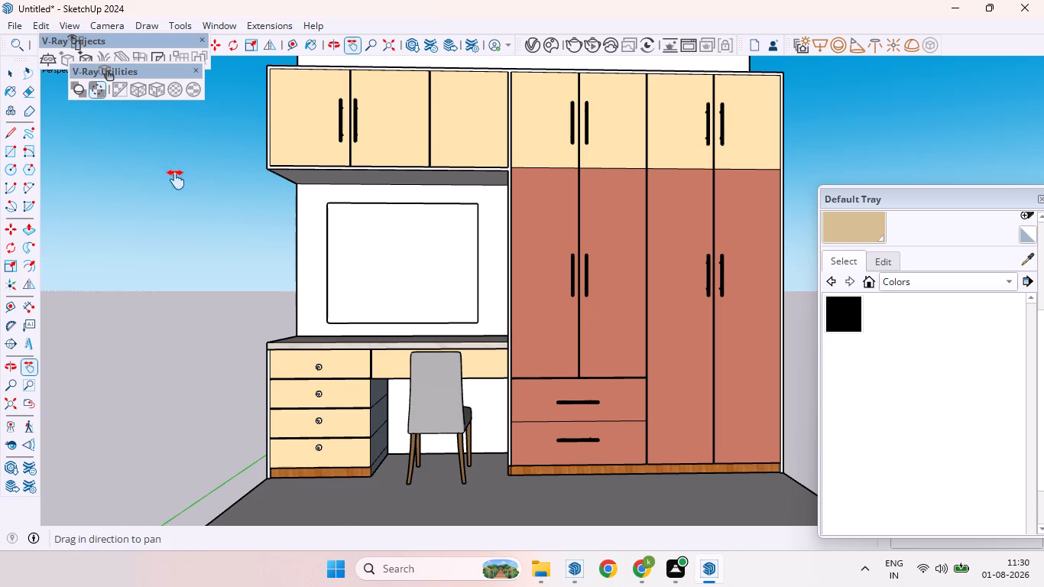
Add a scene that stores the two-point perspective view of the unit.
left_click(66, 18)
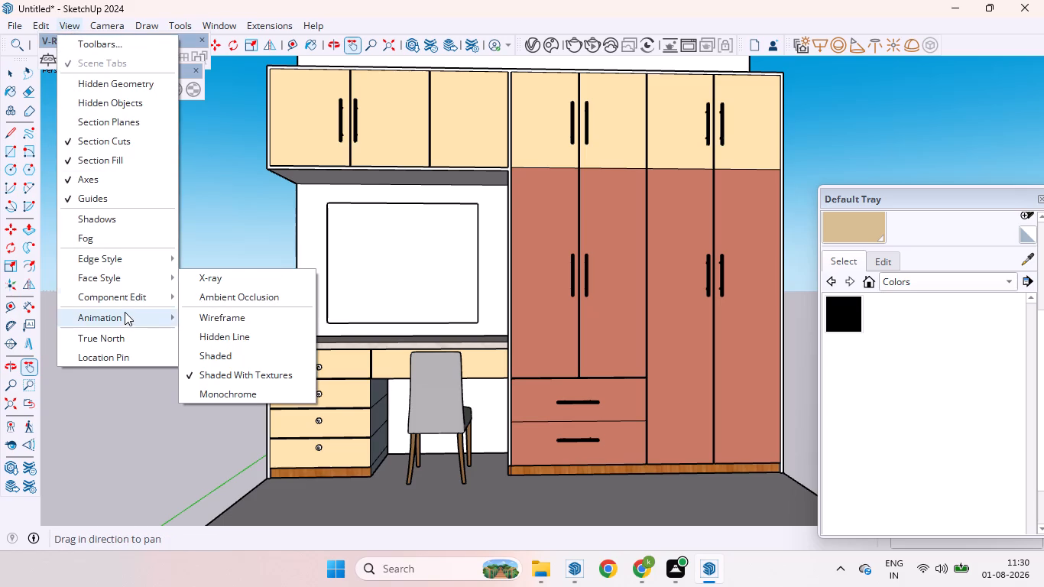
left_click(226, 324)
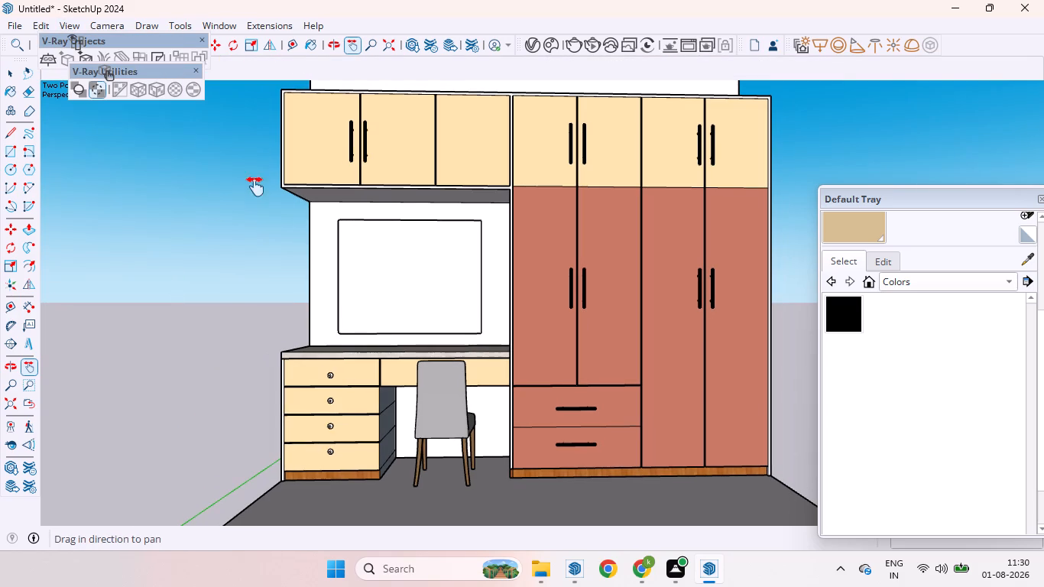
Export the 3D model to the Documents folder as a COLLADA (*.dae) file under the name Untitled.
left_click(19, 26)
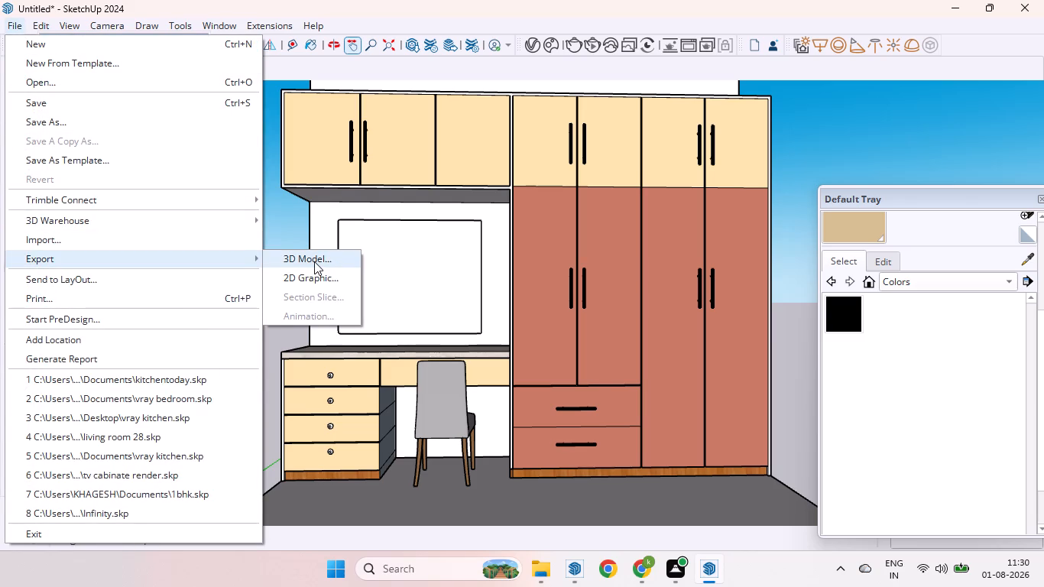
left_click(314, 261)
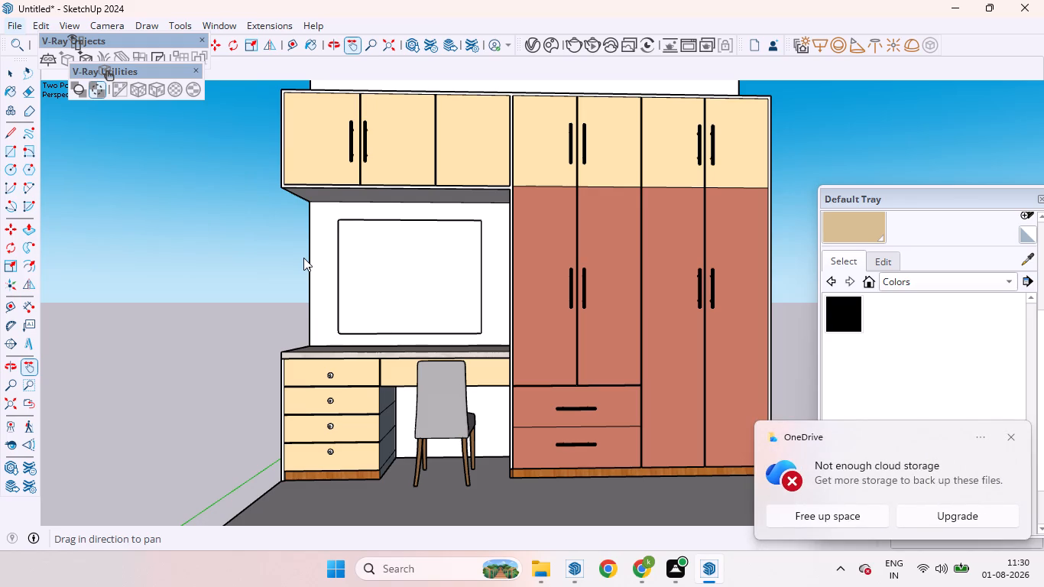
left_click(1013, 434)
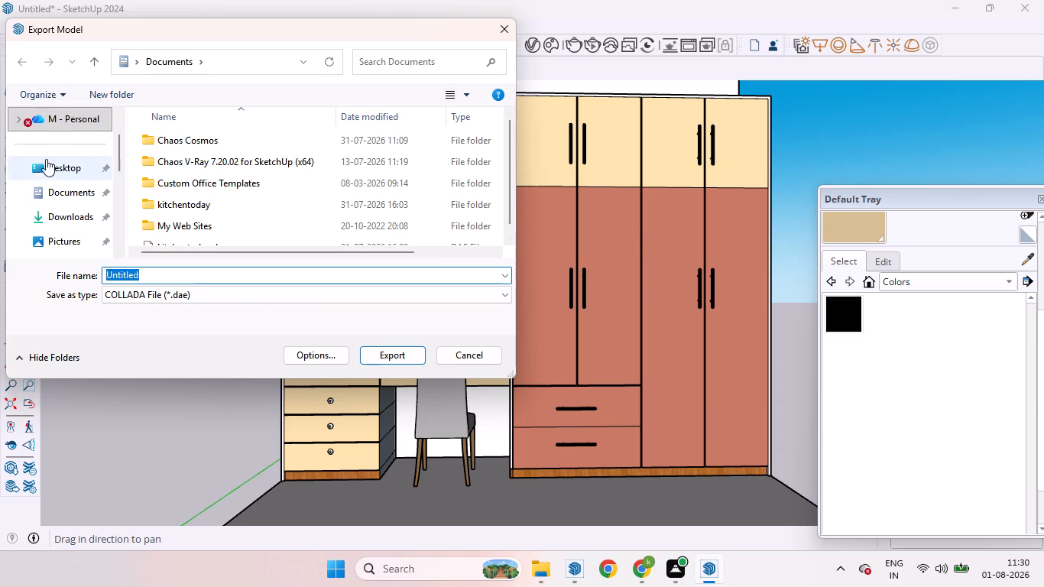
scroll(46, 161, "up", 3)
left_click(53, 124)
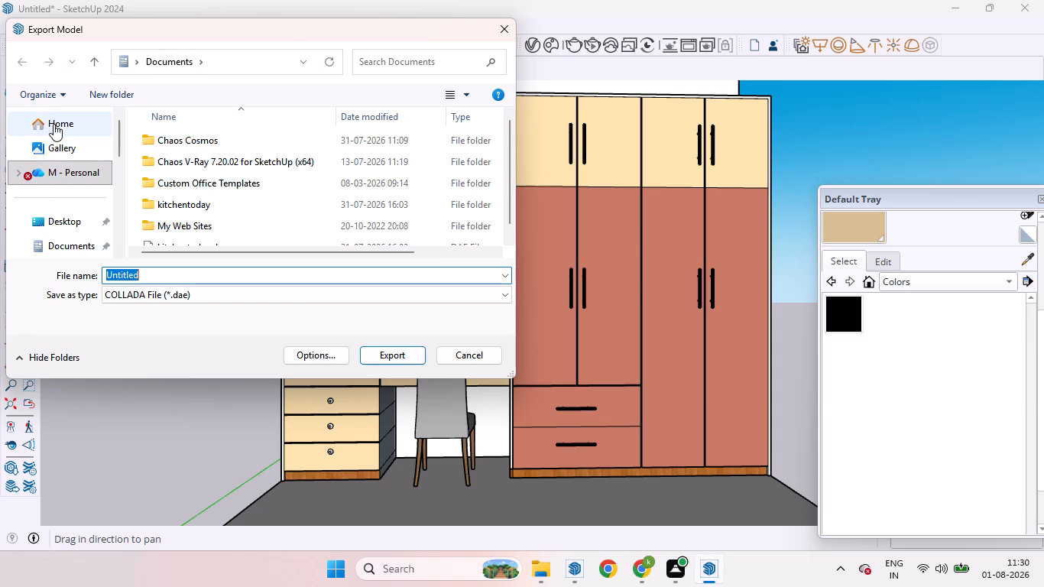
scroll(53, 193, "down", 1)
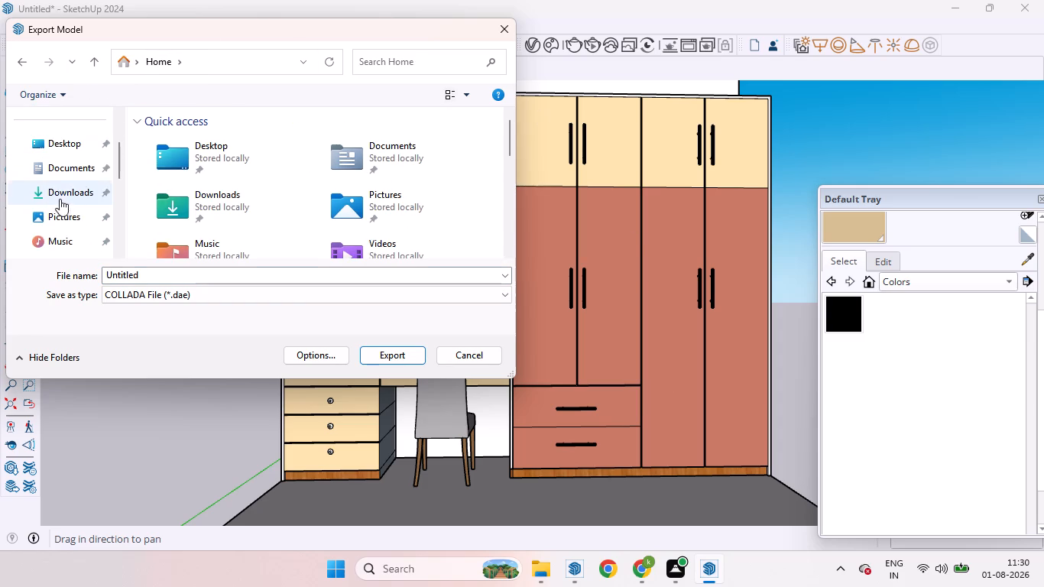
left_click(63, 177)
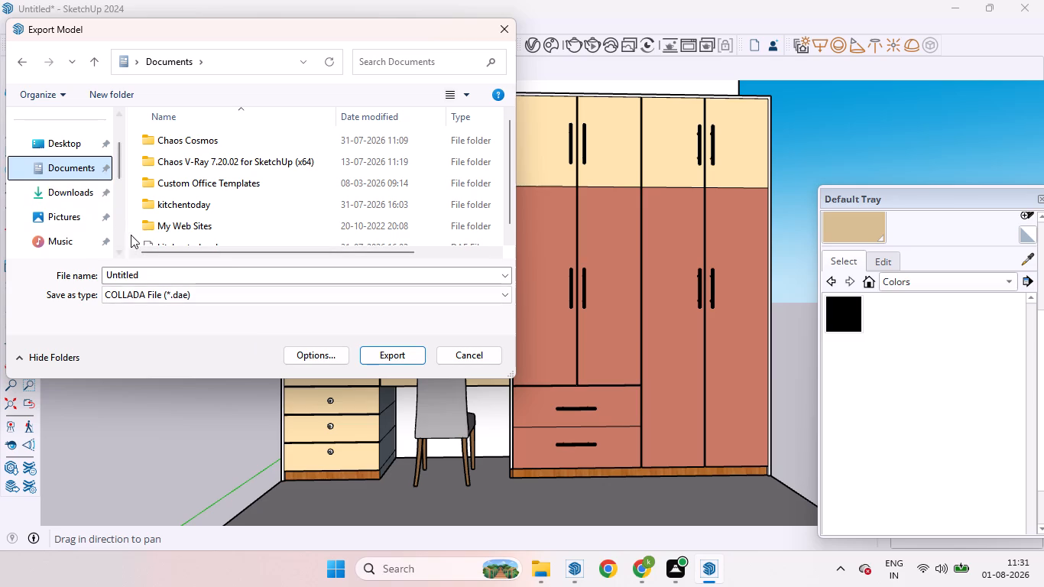
left_click(503, 299)
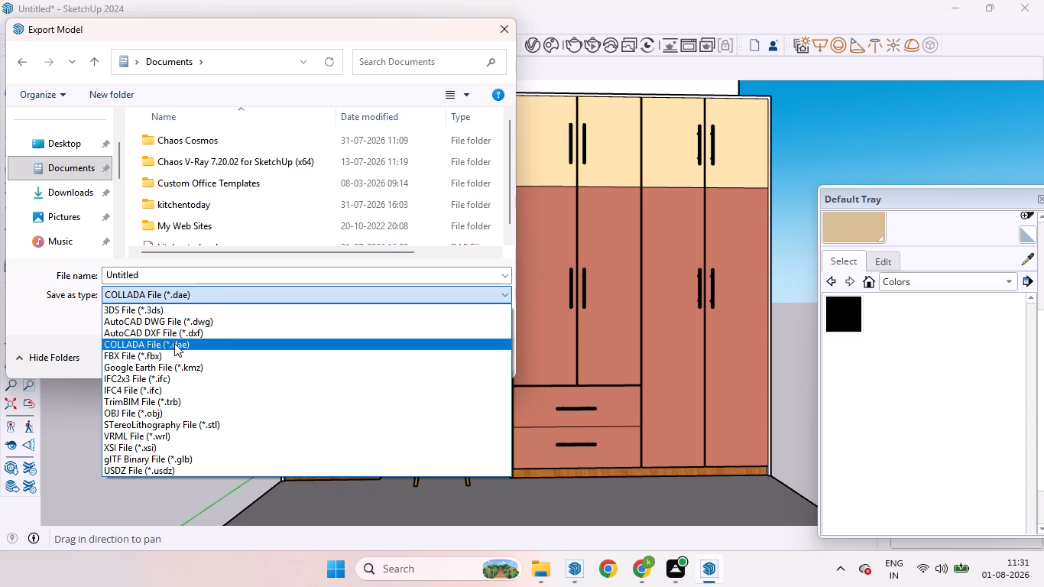
scroll(173, 385, "down", 4)
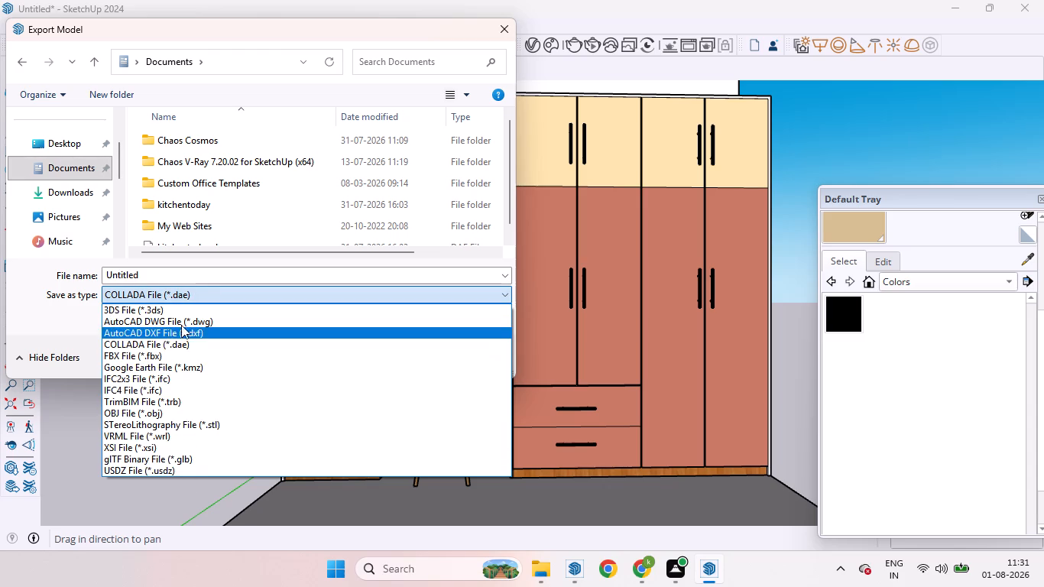
left_click(503, 293)
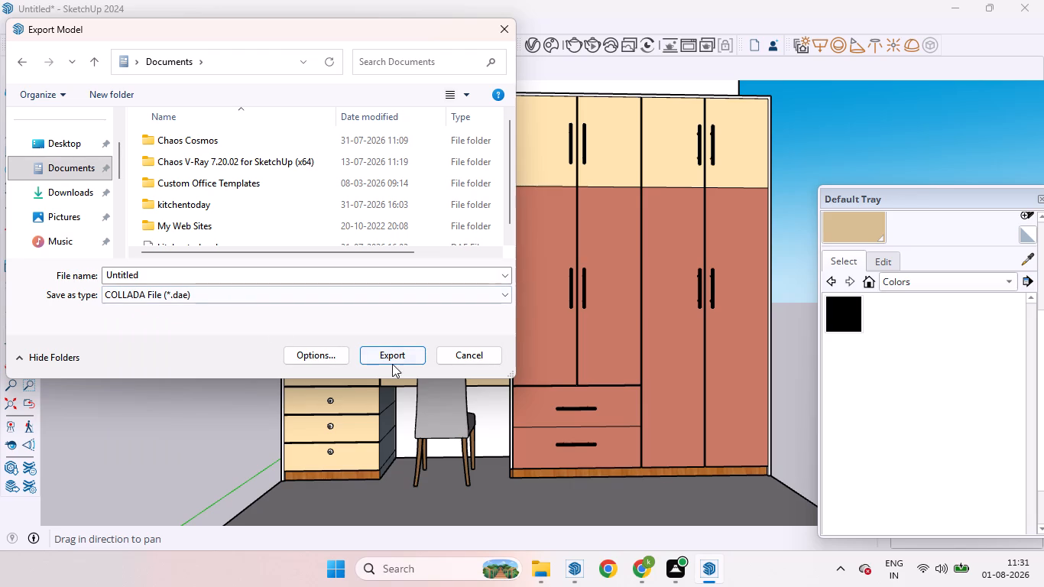
left_click(388, 359)
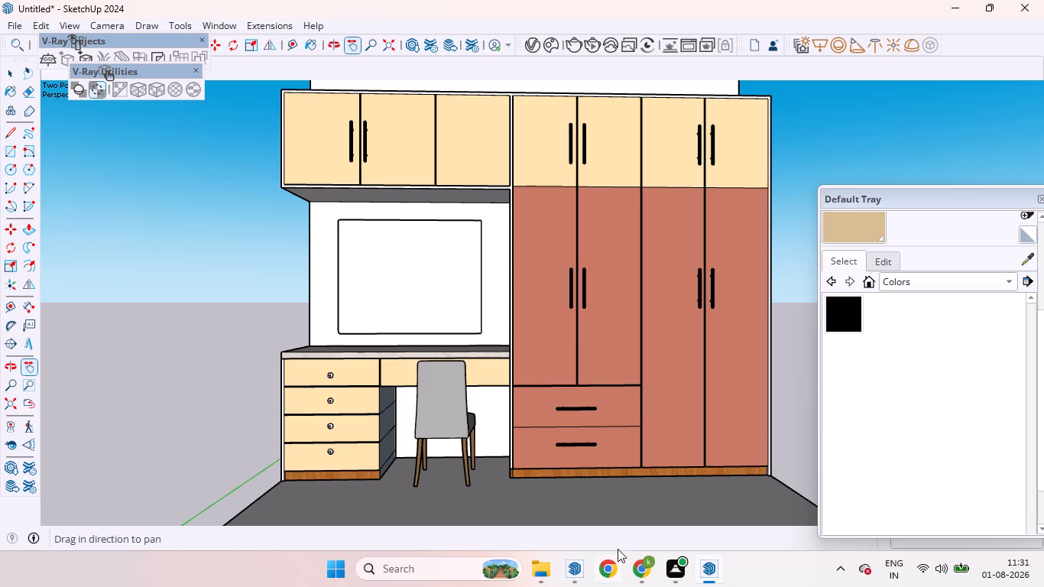
Switch to File Explorer, locate the exported Untitled.dae in the Documents folder and try to open it.
left_click(530, 514)
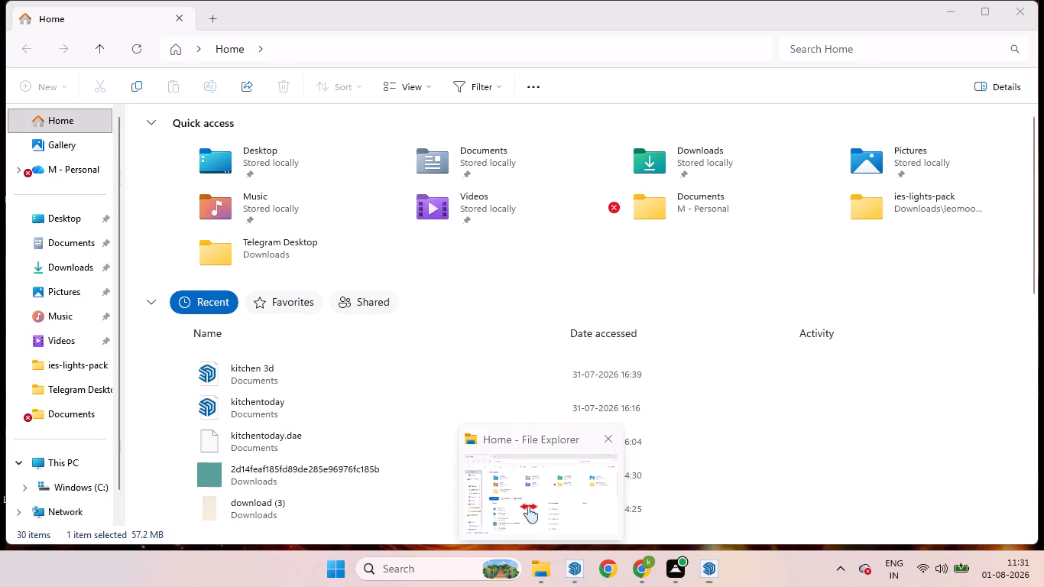
left_click(66, 245)
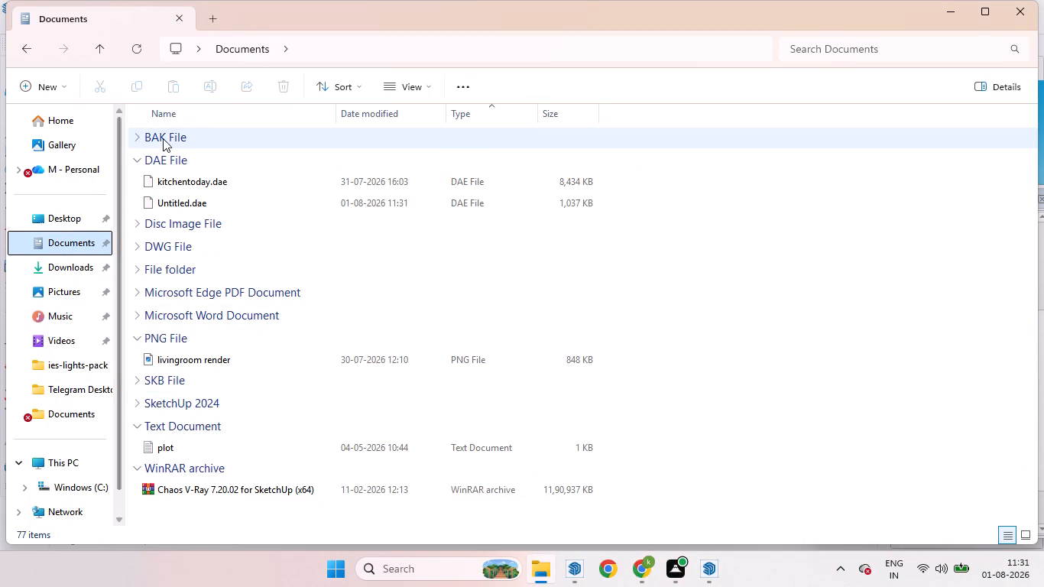
scroll(204, 133, "up", 6)
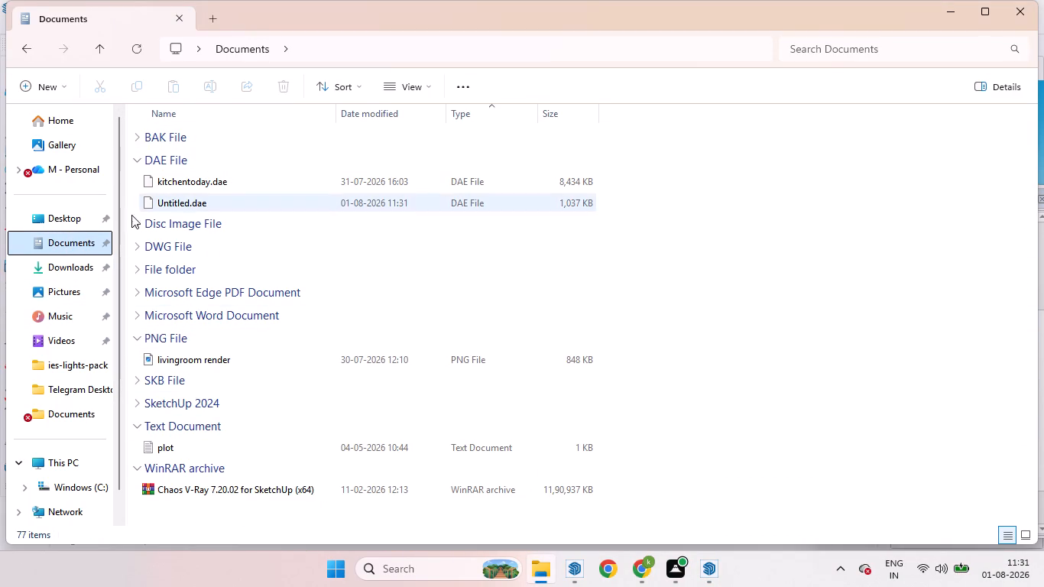
left_click(187, 129)
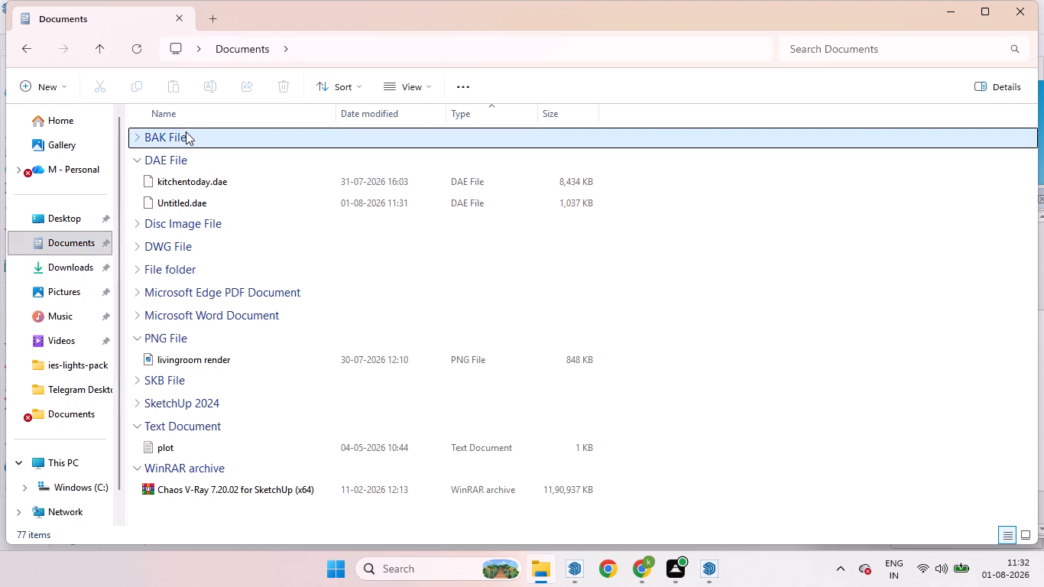
double_click(190, 141)
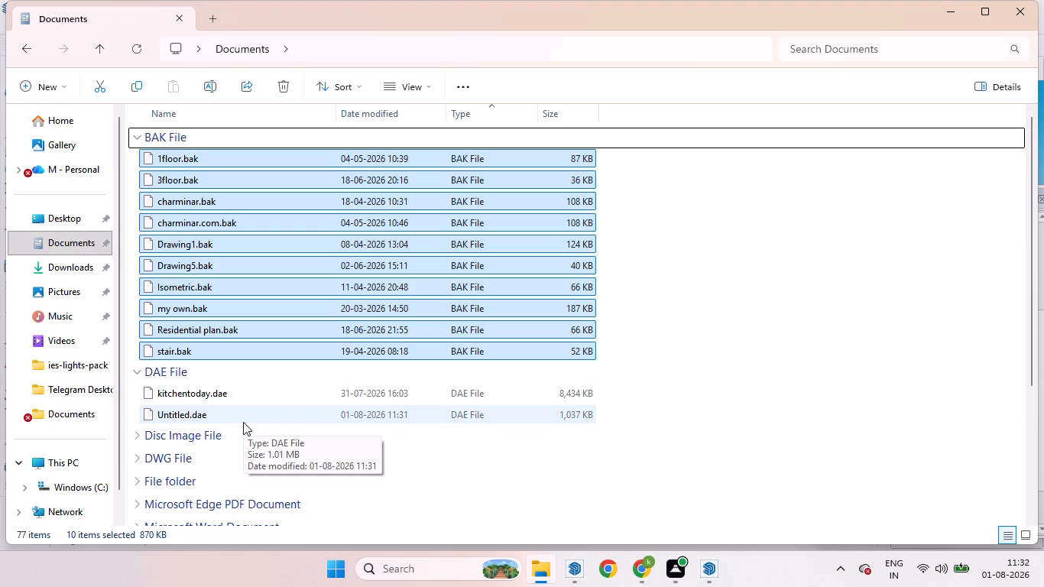
double_click(243, 422)
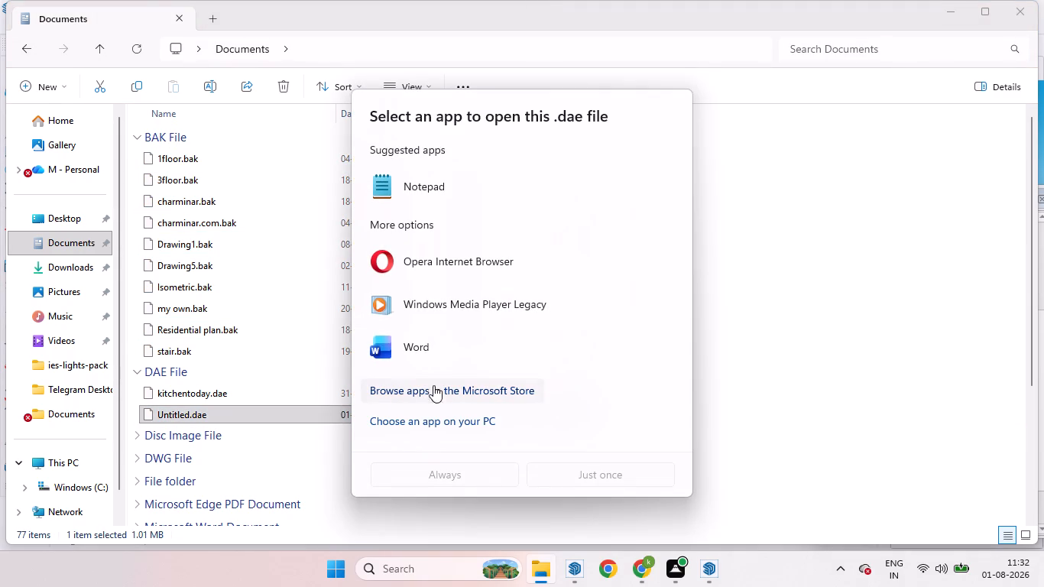
left_click(726, 412)
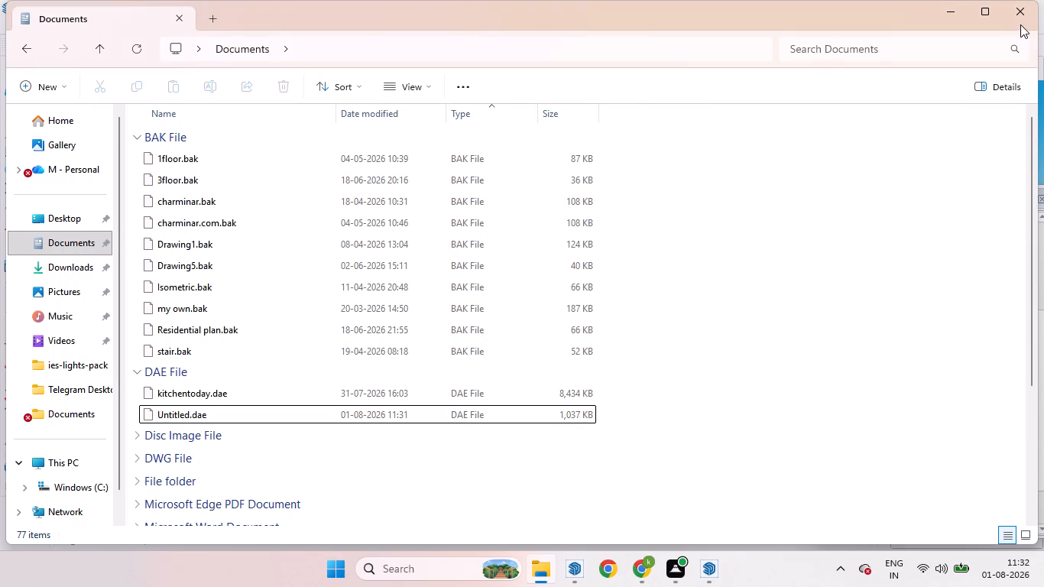
left_click(1023, 12)
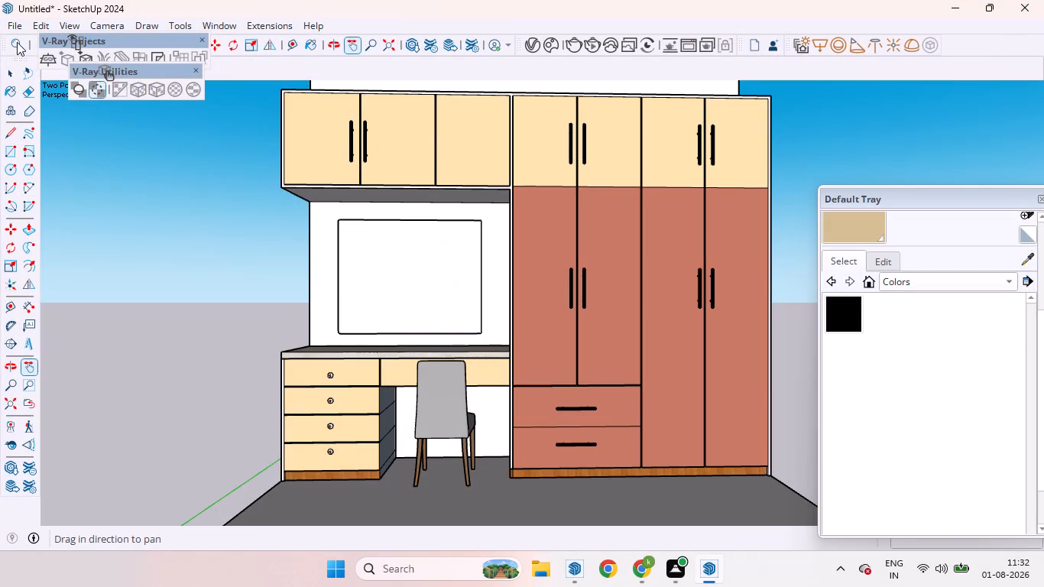
Start another 3D model export to the Documents folder and name the file wadrobe.
left_click(23, 23)
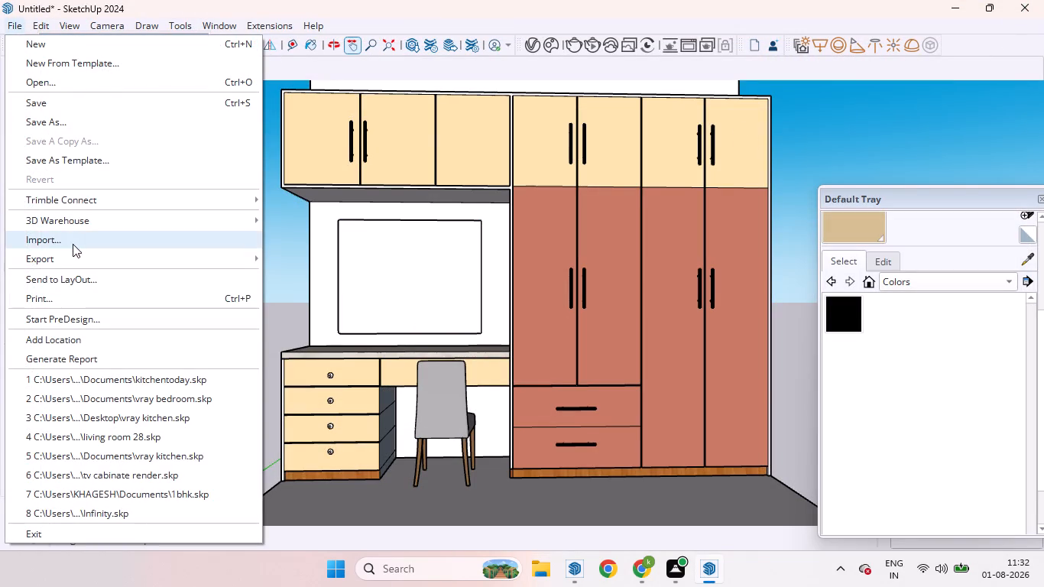
left_click(314, 258)
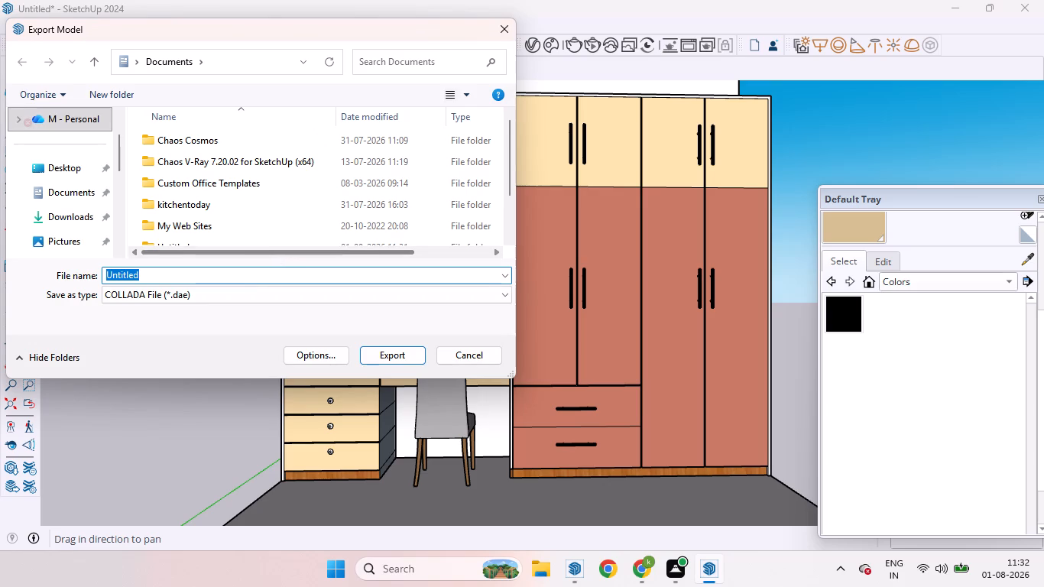
left_click(334, 272)
key("BackSpace")
key("BackSpace")
key("BackSpace")
key("BackSpace")
key("BackSpace")
key("BackSpace")
key("BackSpace")
key("BackSpace")
key("BackSpace")
key("BackSpace")
key("BackSpace")
key("BackSpace")
key("BackSpace")
key("BackSpace")
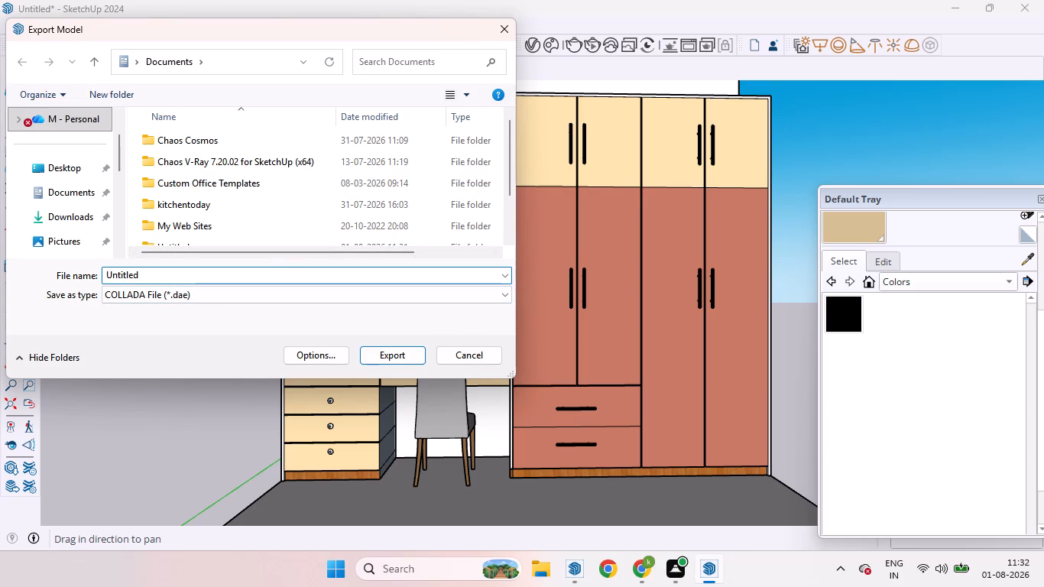
key("BackSpace")
key("BackSpace")
type("wadrob")
key("e")
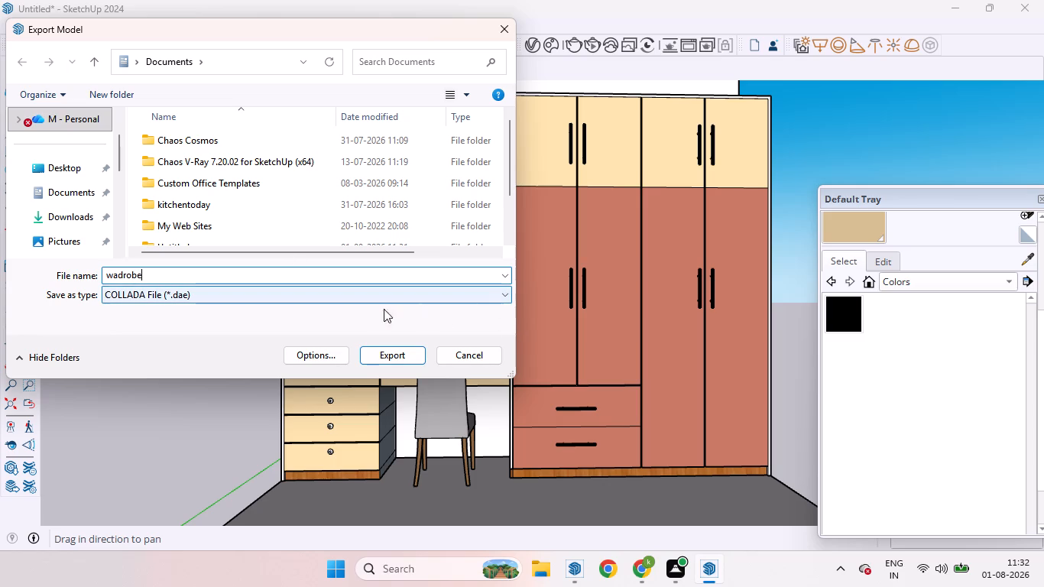
Examine the DAE export options and the file formats available for the model export.
left_click(329, 353)
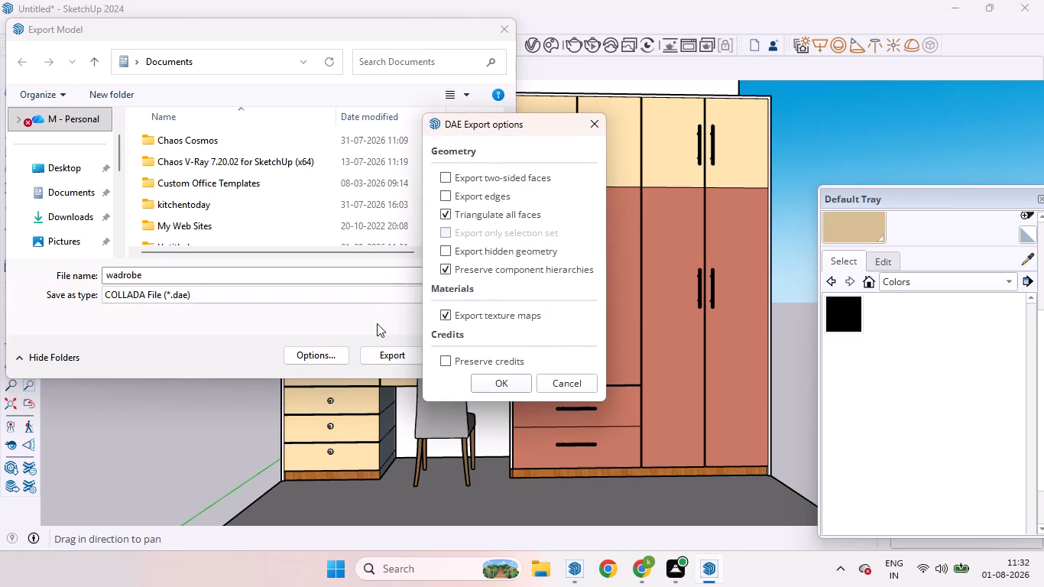
left_click(377, 323)
left_click(498, 388)
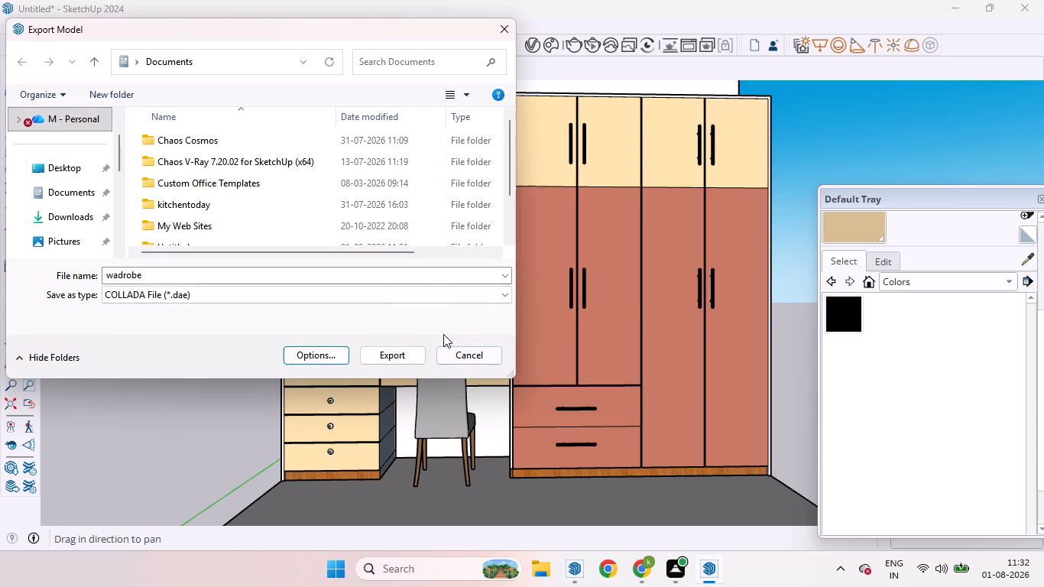
left_click(506, 298)
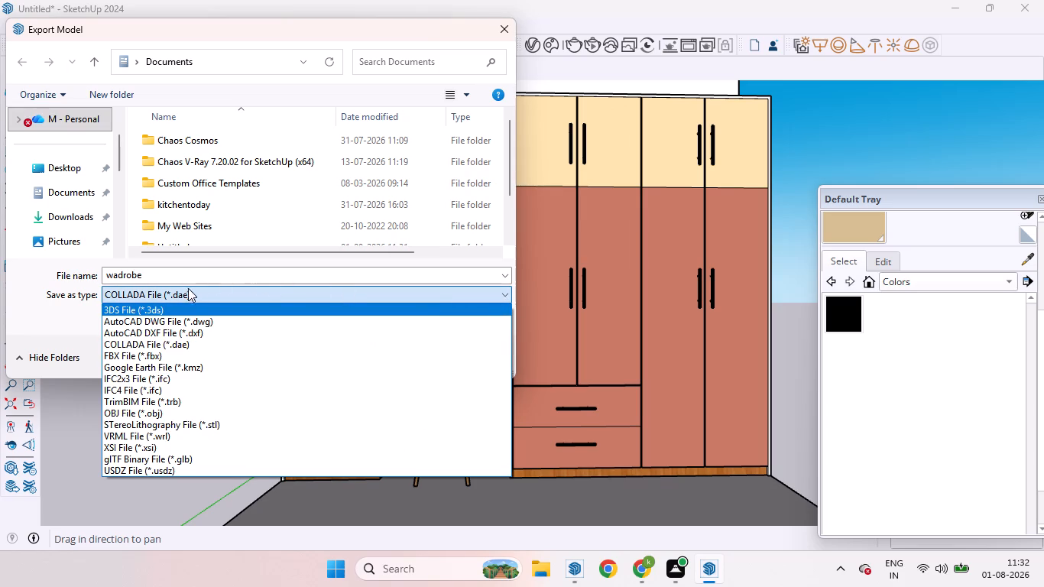
scroll(175, 356, "down", 7)
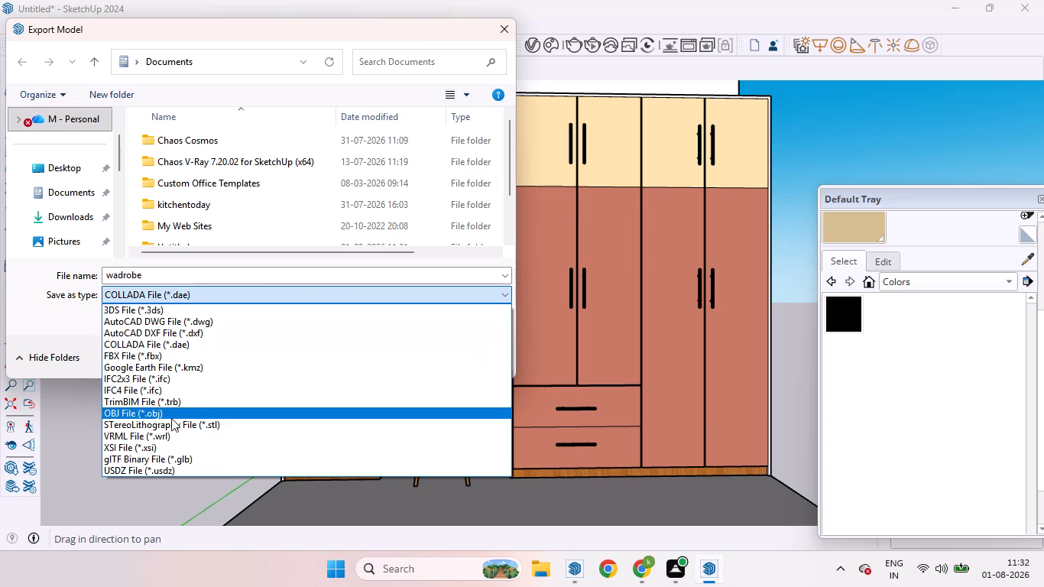
scroll(171, 418, "down", 6)
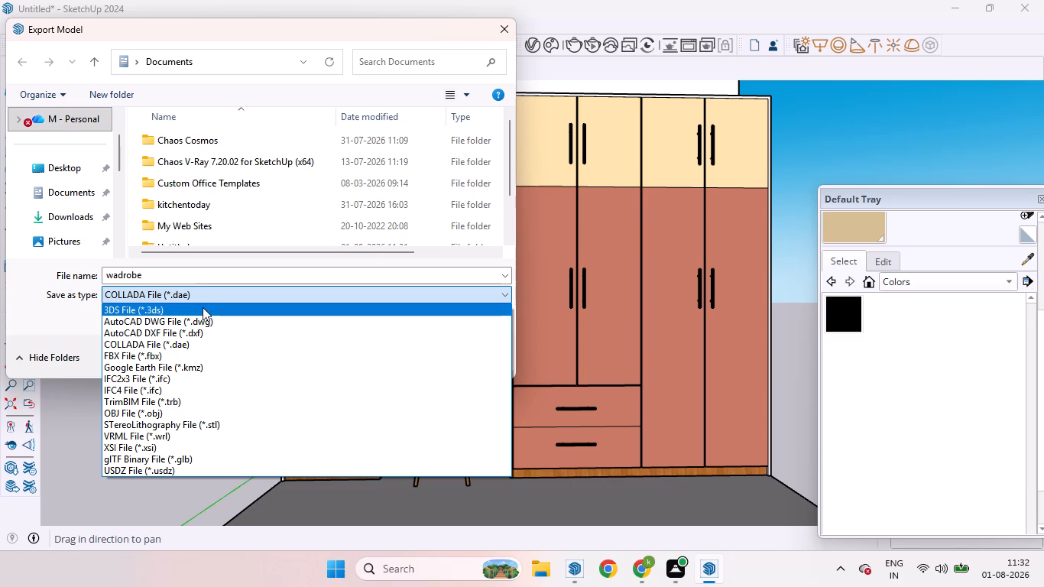
left_click(507, 294)
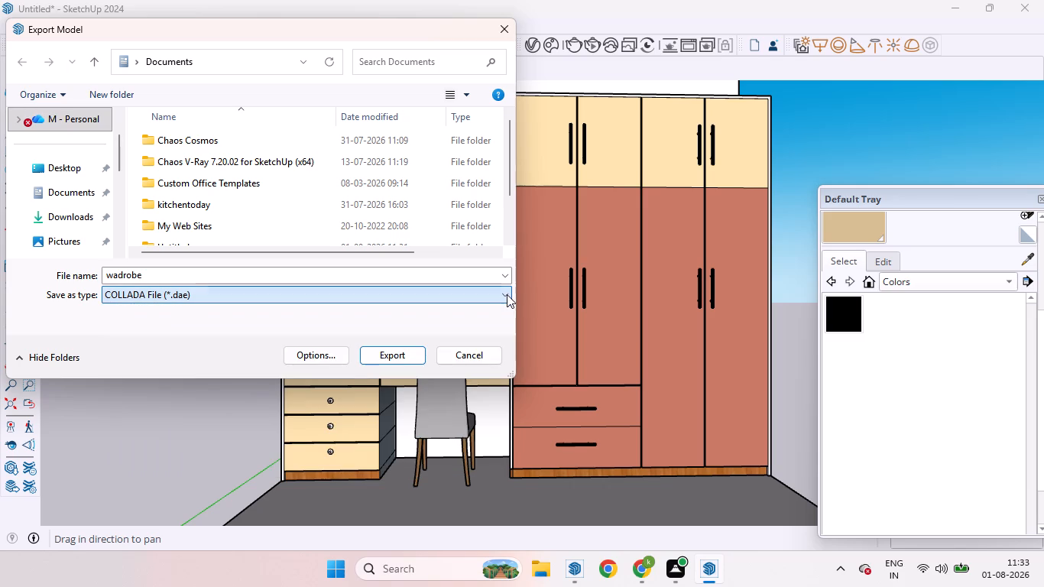
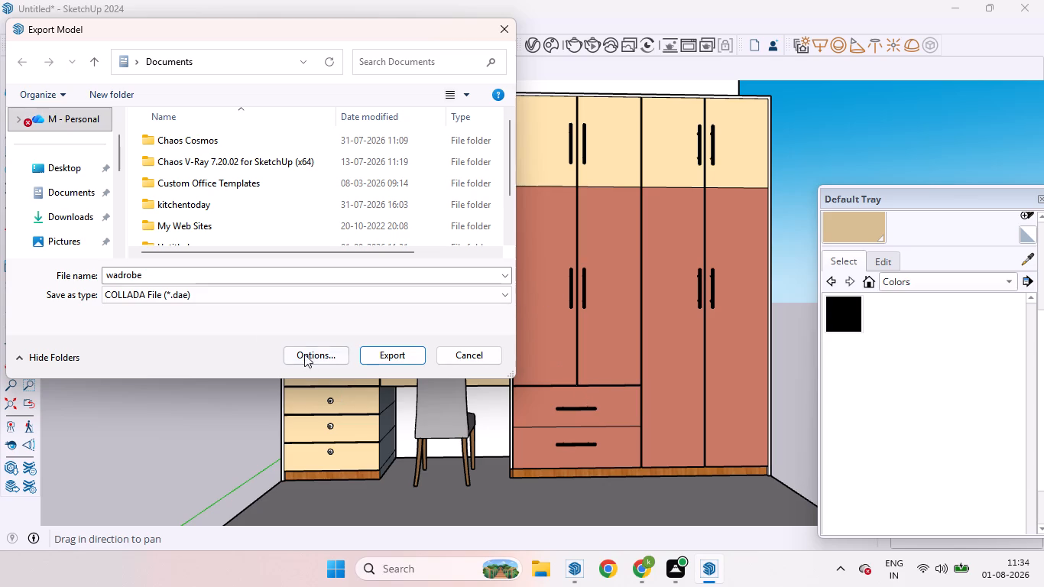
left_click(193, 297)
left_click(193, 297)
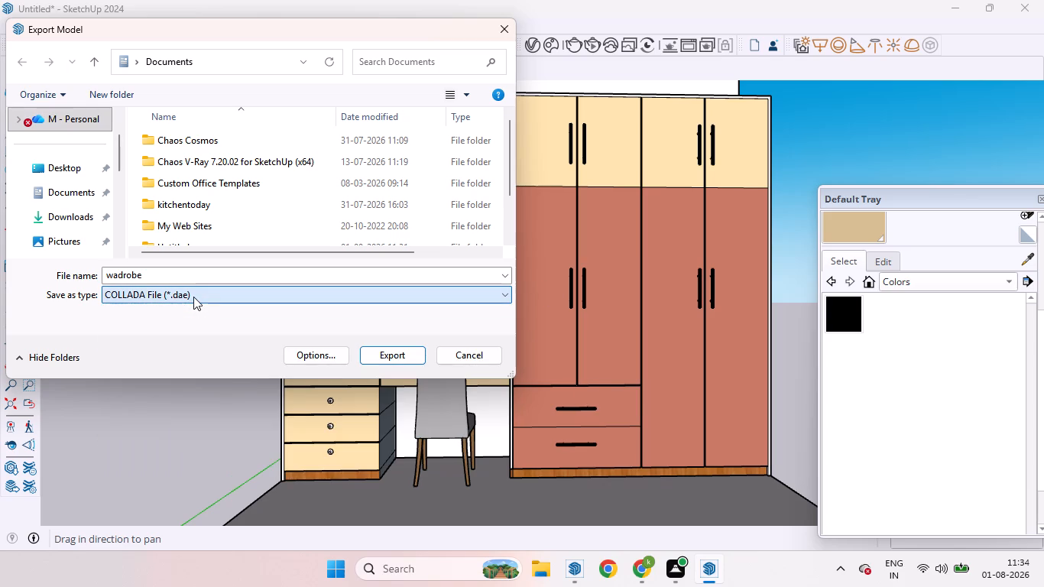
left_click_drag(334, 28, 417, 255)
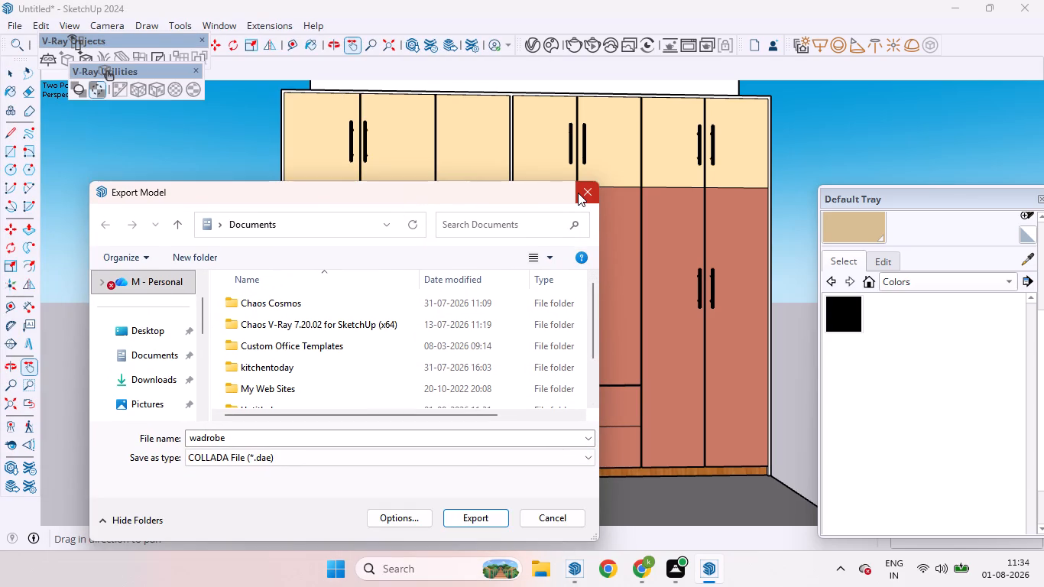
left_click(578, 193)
Save the model to the Desktop as a SketchUp file named wardobe.
middle_click_drag(353, 249, 342, 266)
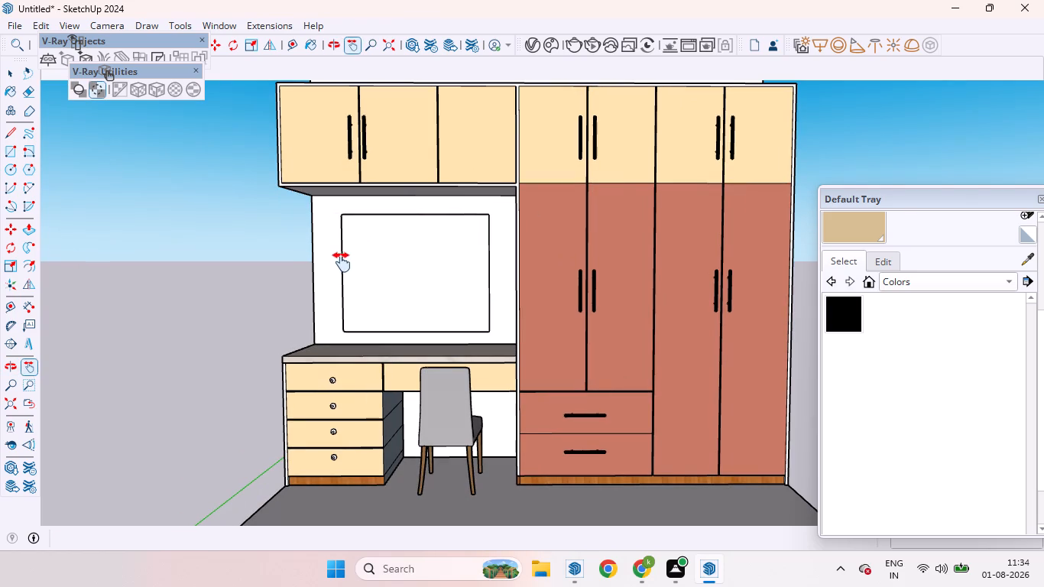
key("space")
key("ctrl+s")
key("ctrl+s")
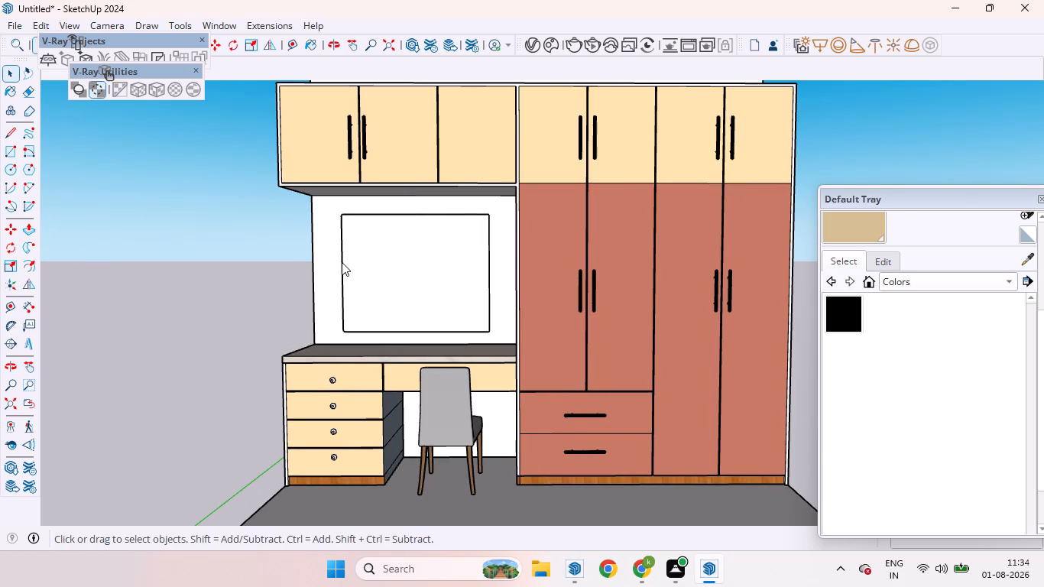
key("ctrl+s")
key("ctrl+s")
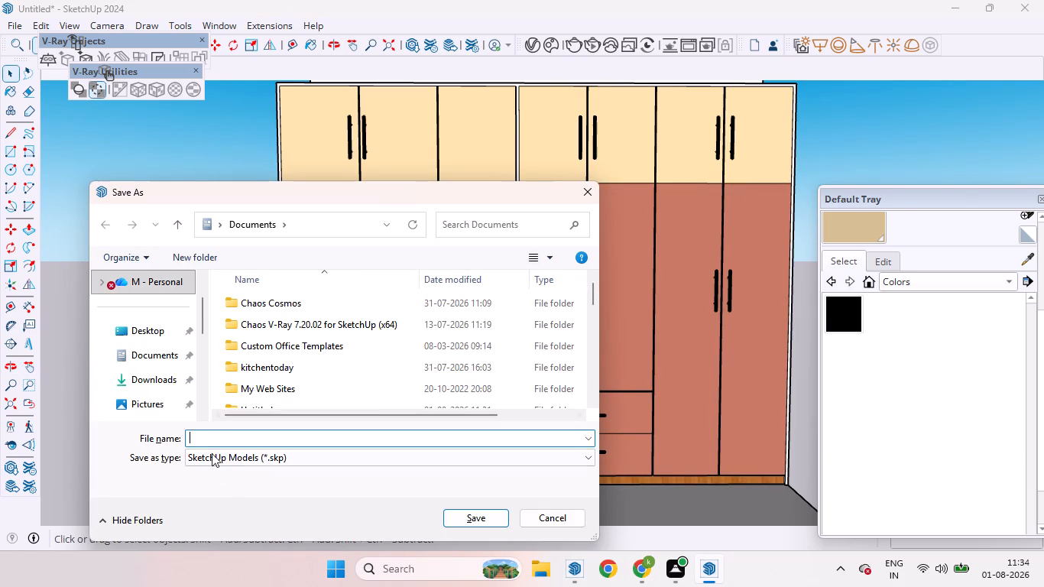
left_click(159, 326)
left_click(216, 437)
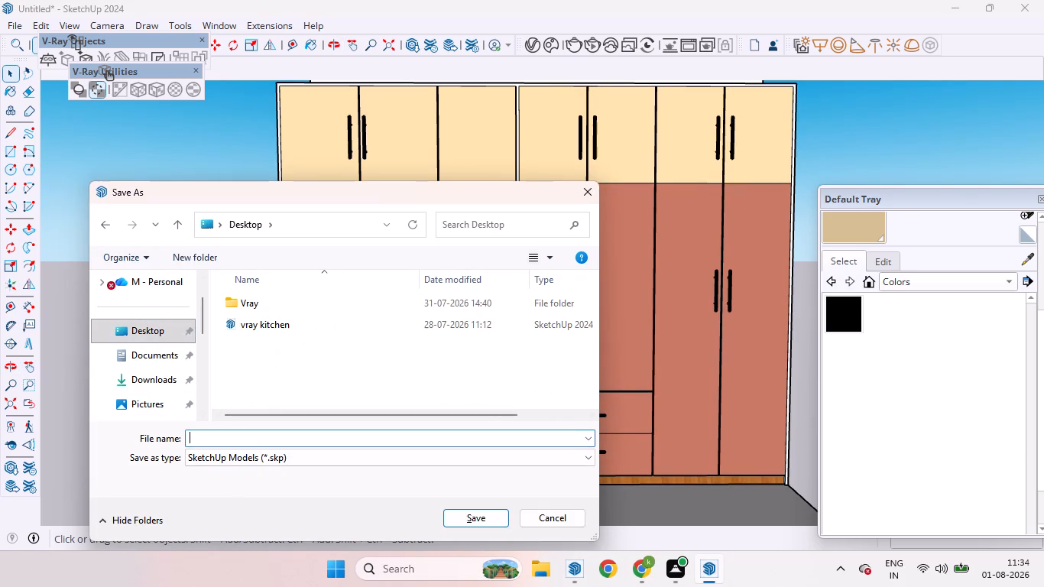
type("wardobe")
left_click(470, 511)
Start a 2D graphic export of the wardrobe and desk view to the Desktop, choosing the PDF (*.pdf) format.
scroll(305, 365, "down", 5)
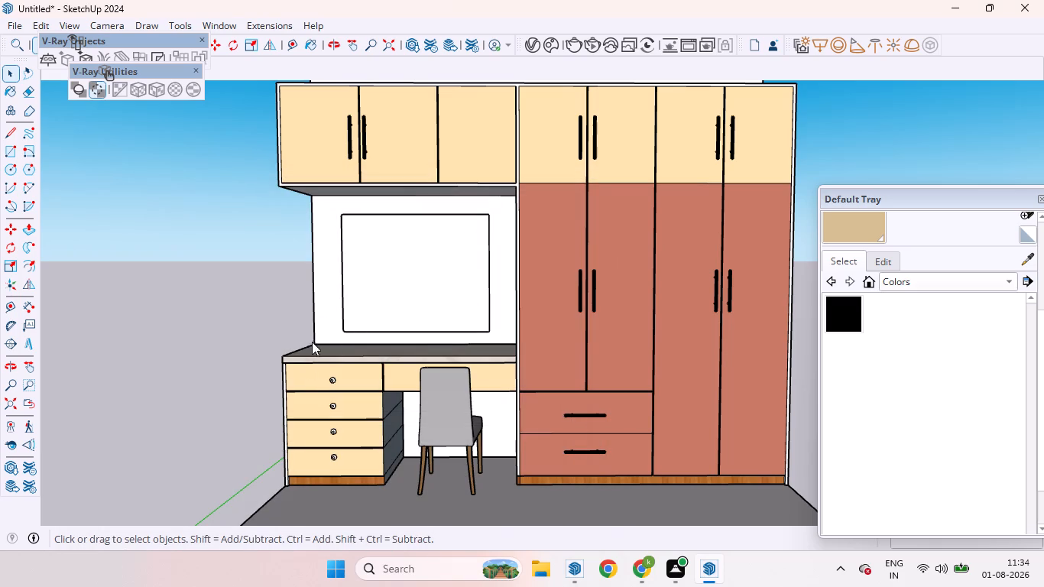
scroll(329, 322, "down", 3)
scroll(271, 282, "down", 3)
scroll(513, 191, "up", 1)
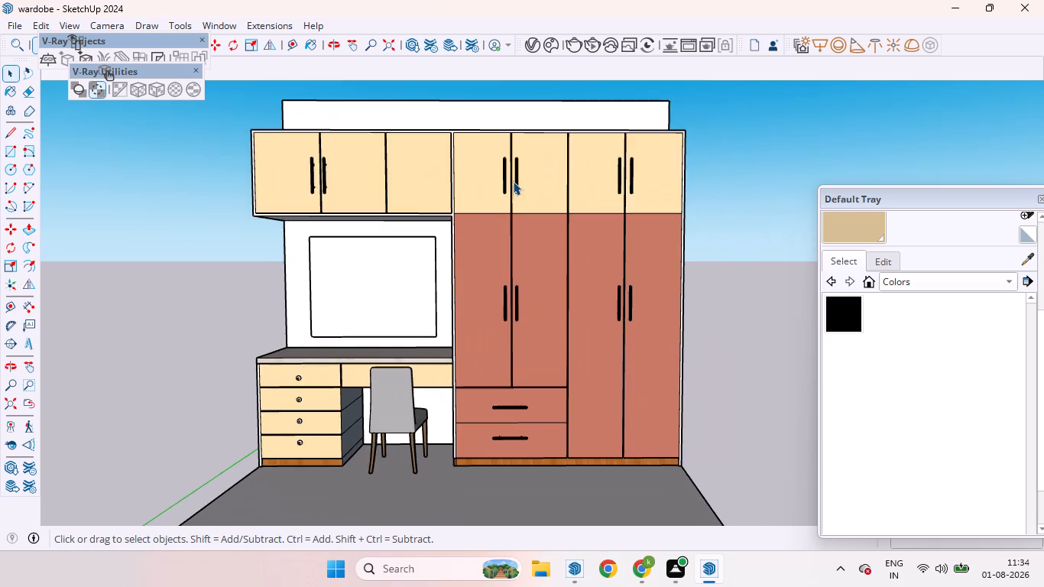
scroll(517, 143, "up", 2)
scroll(504, 163, "down", 1)
middle_click_drag(504, 260, 503, 248)
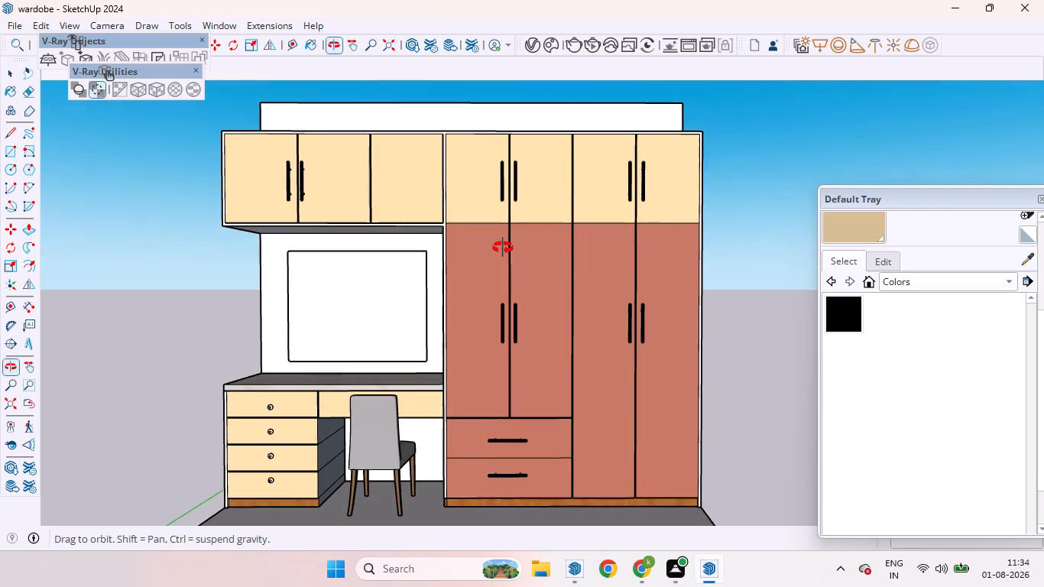
middle_click_drag(503, 248, 503, 247)
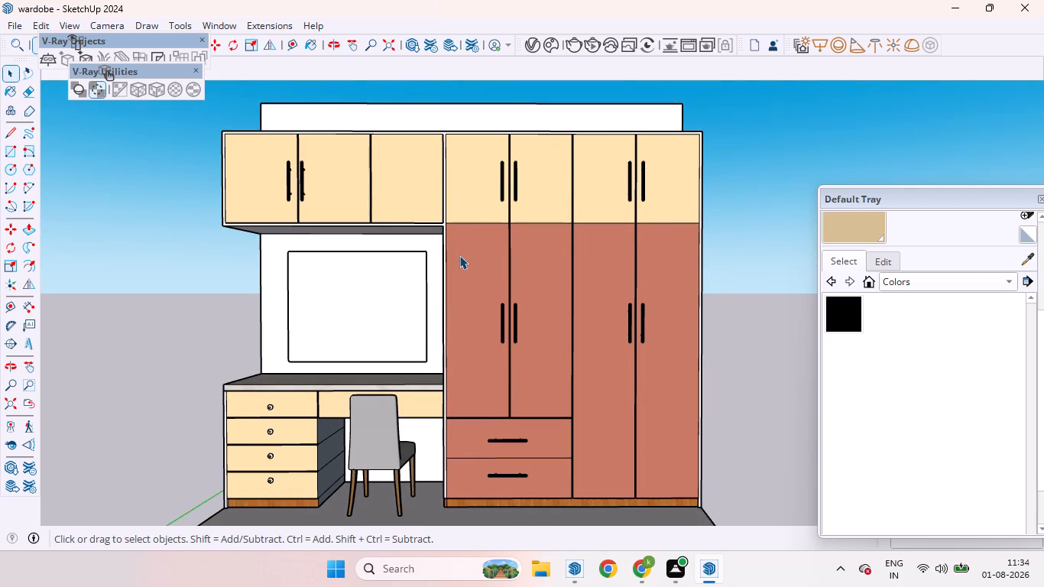
left_click(8, 30)
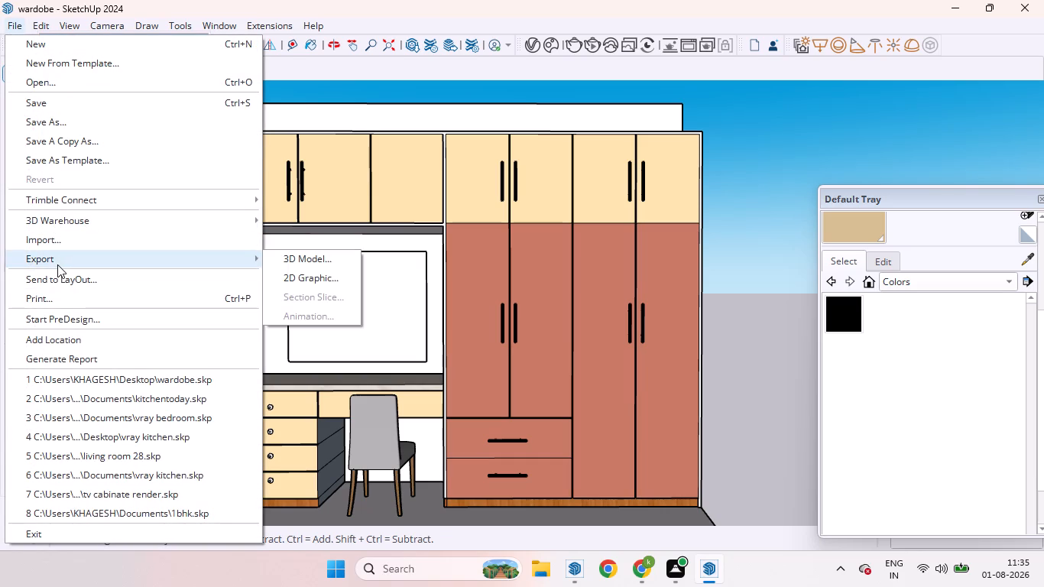
left_click(302, 277)
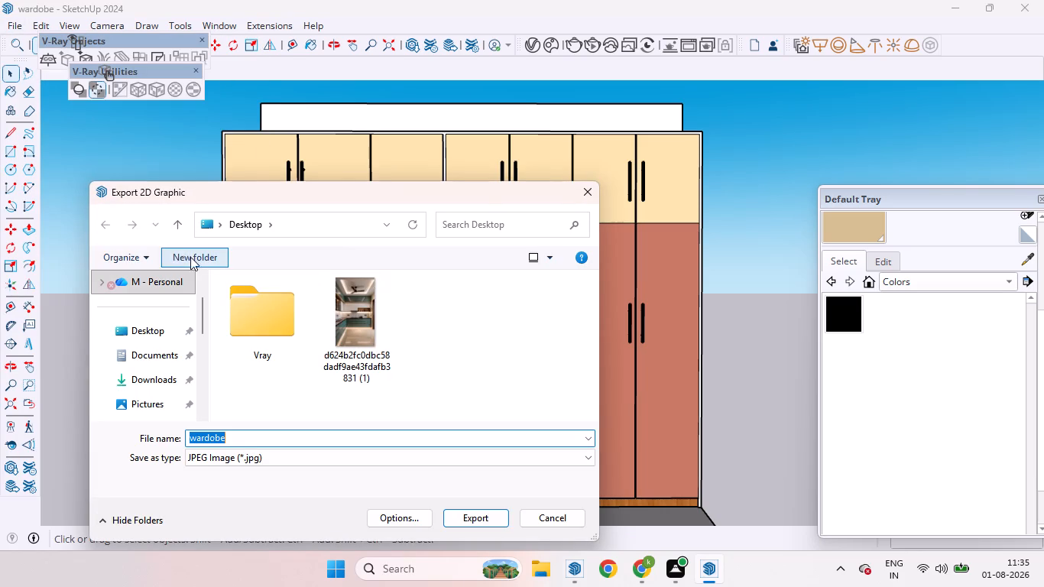
left_click(229, 456)
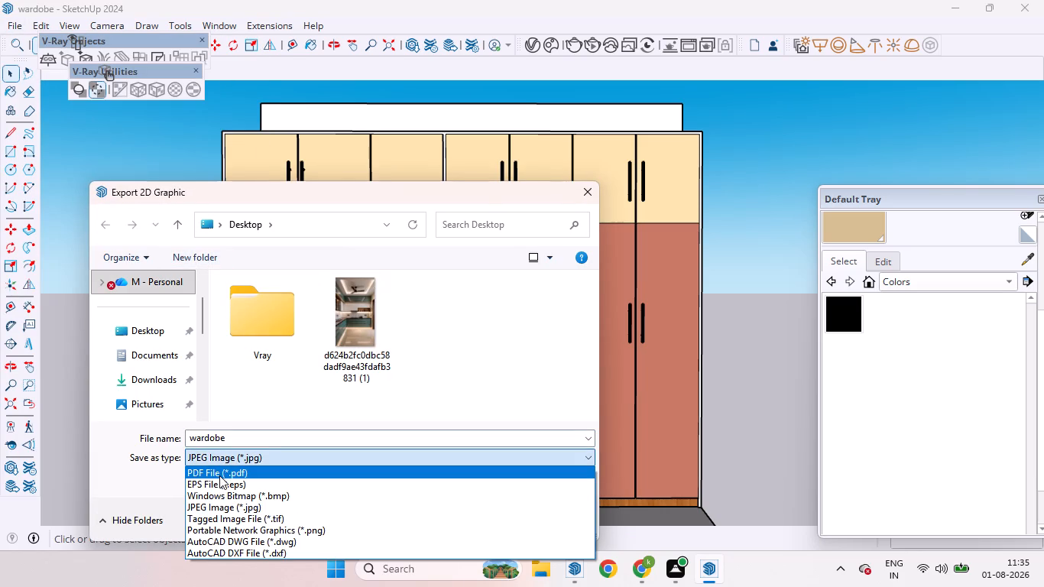
left_click(219, 475)
left_click(147, 329)
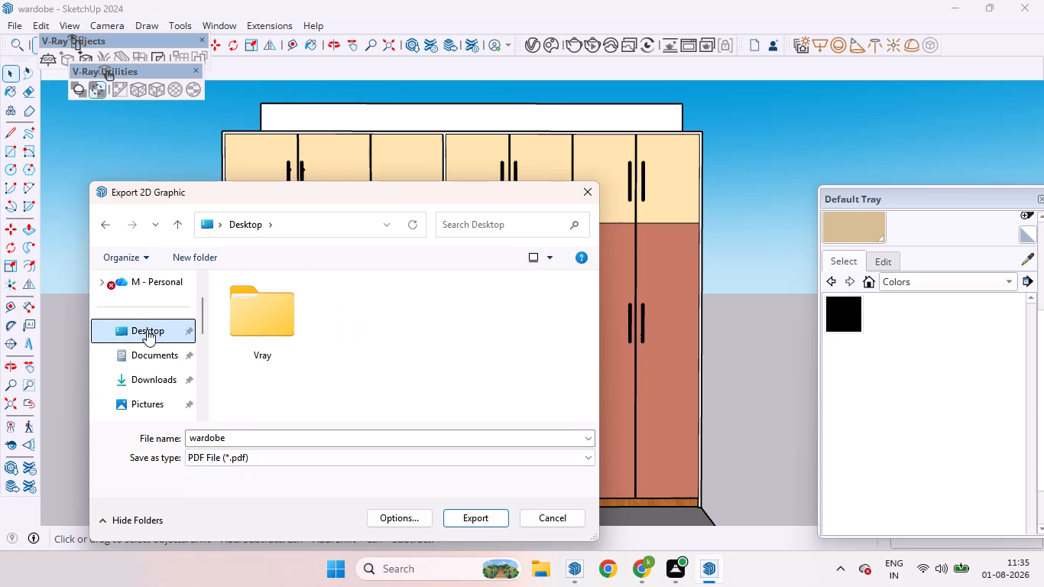
Change the height unit in the PDF export options to Feet and export the wardobe PDF.
left_click(414, 522)
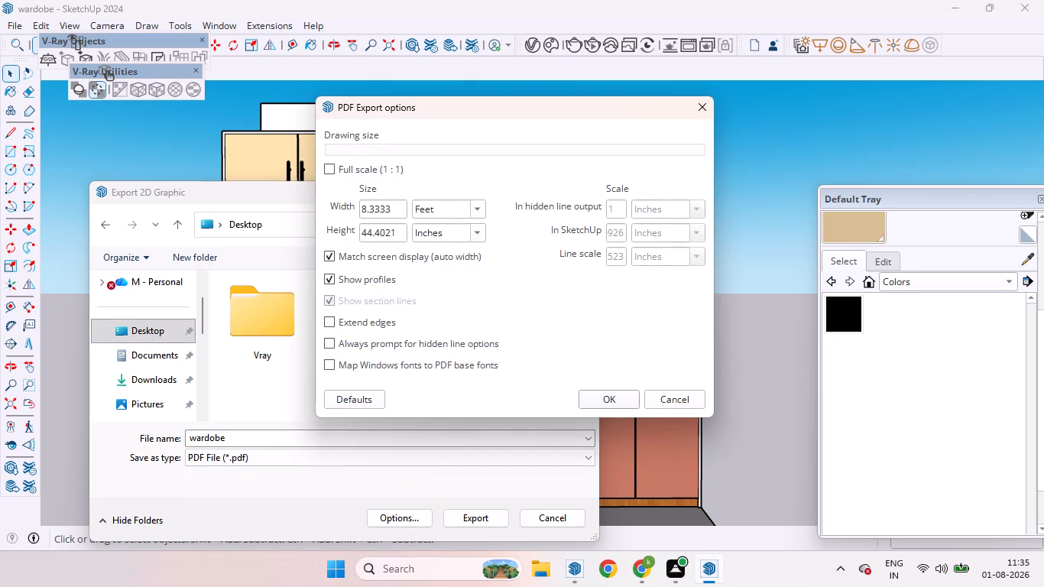
left_click_drag(399, 209, 318, 209)
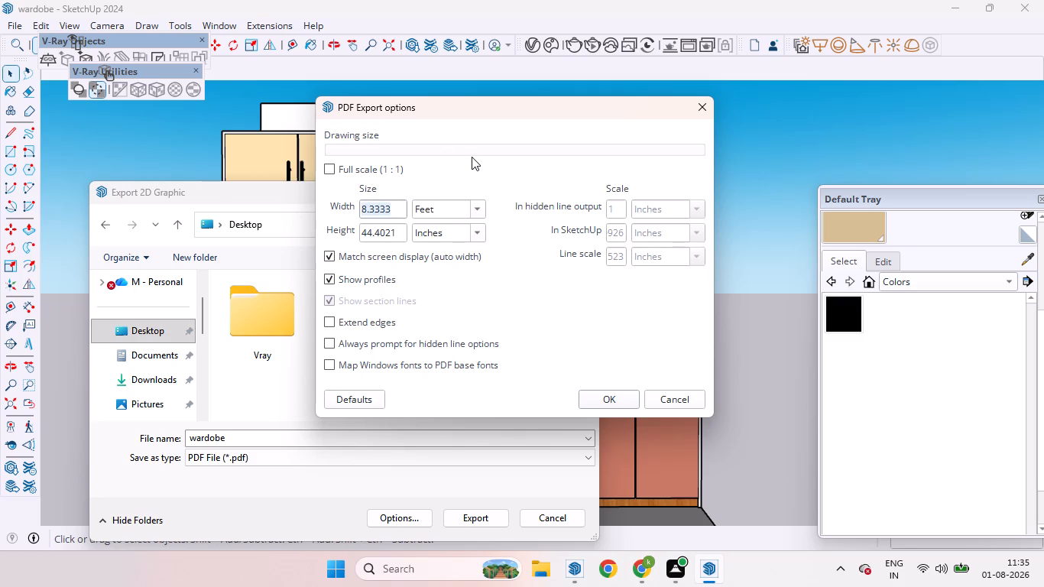
left_click(473, 236)
left_click(452, 252)
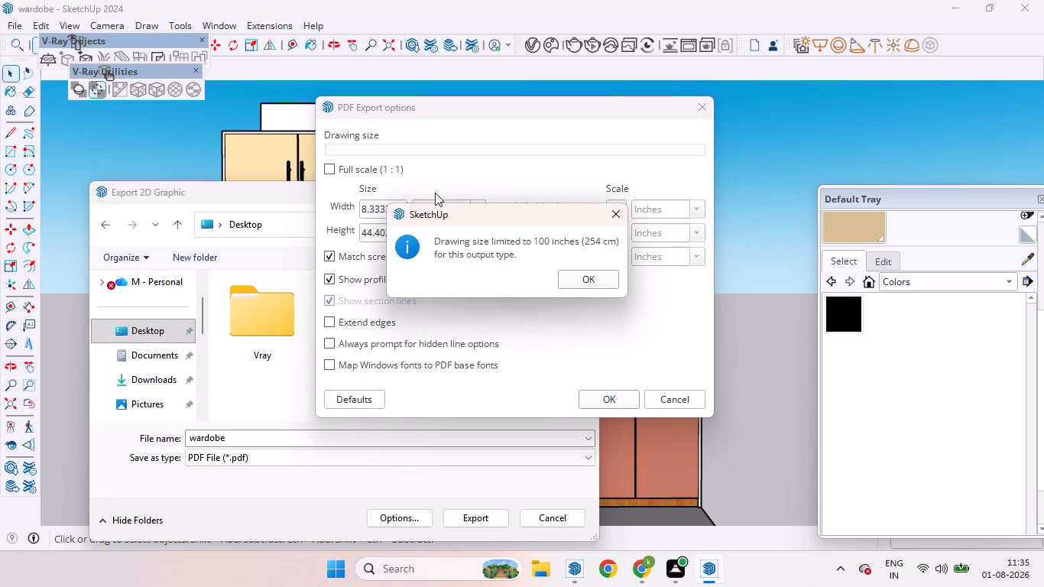
left_click(568, 280)
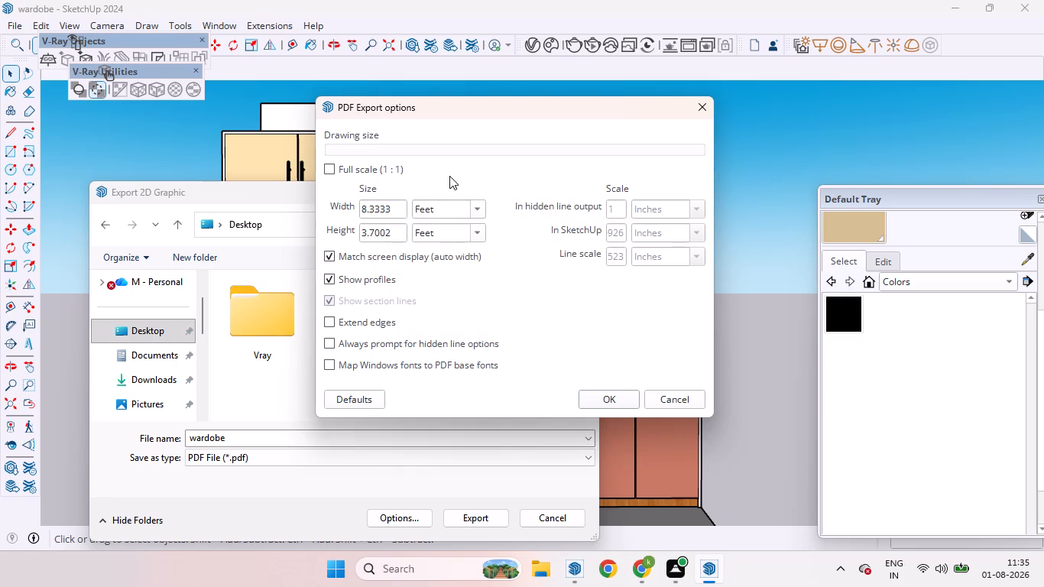
left_click(599, 398)
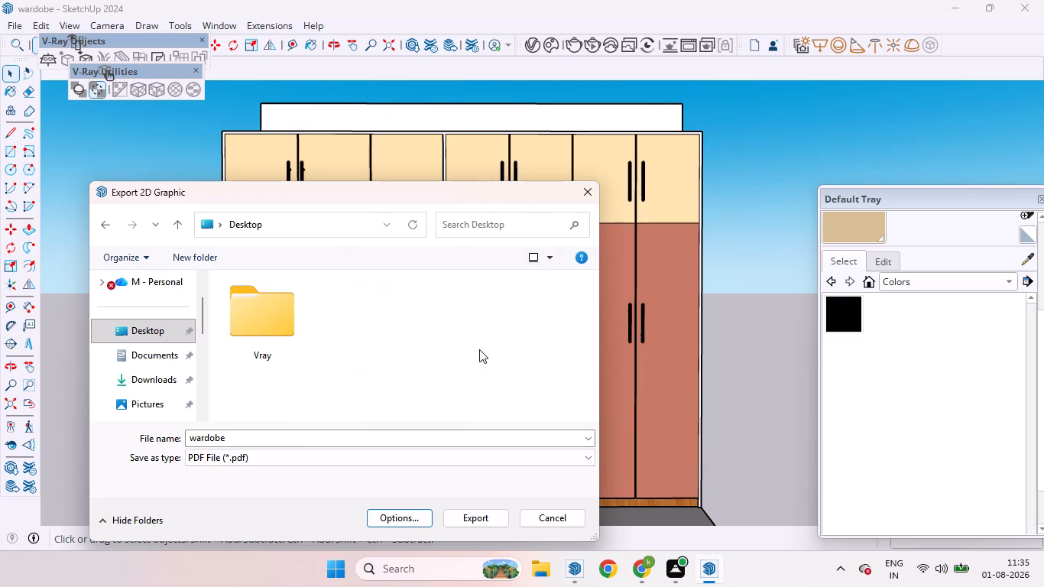
left_click(471, 518)
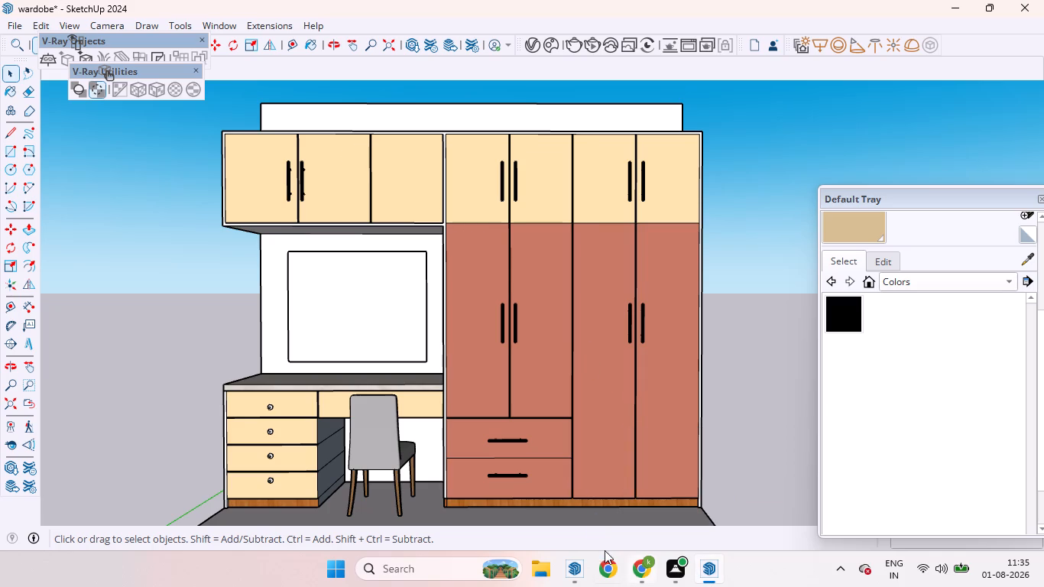
Switch to File Explorer, open the exported wardobe PDF from the Desktop, review the drawing and close it.
left_click(542, 574)
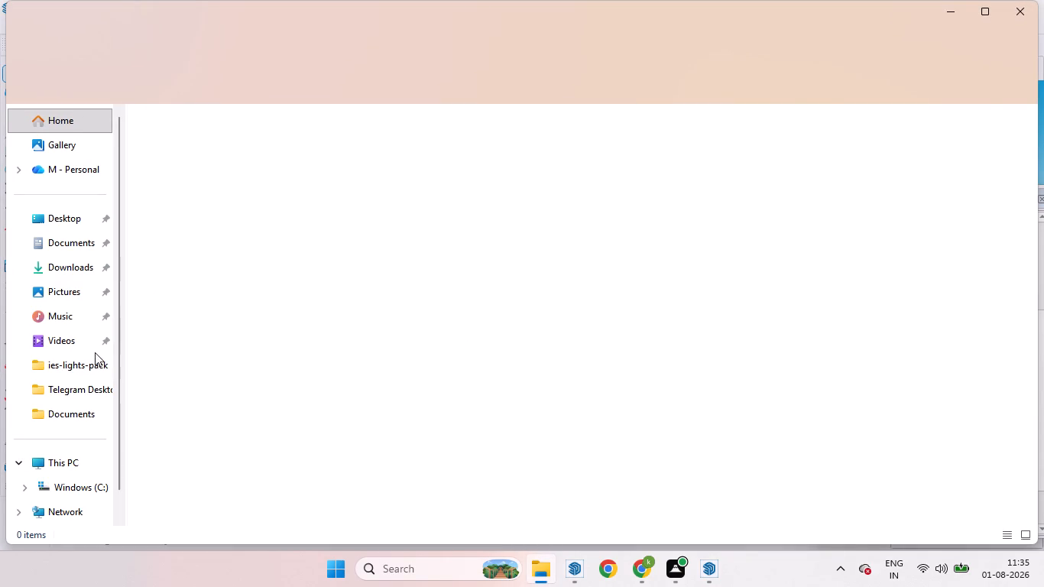
left_click(73, 222)
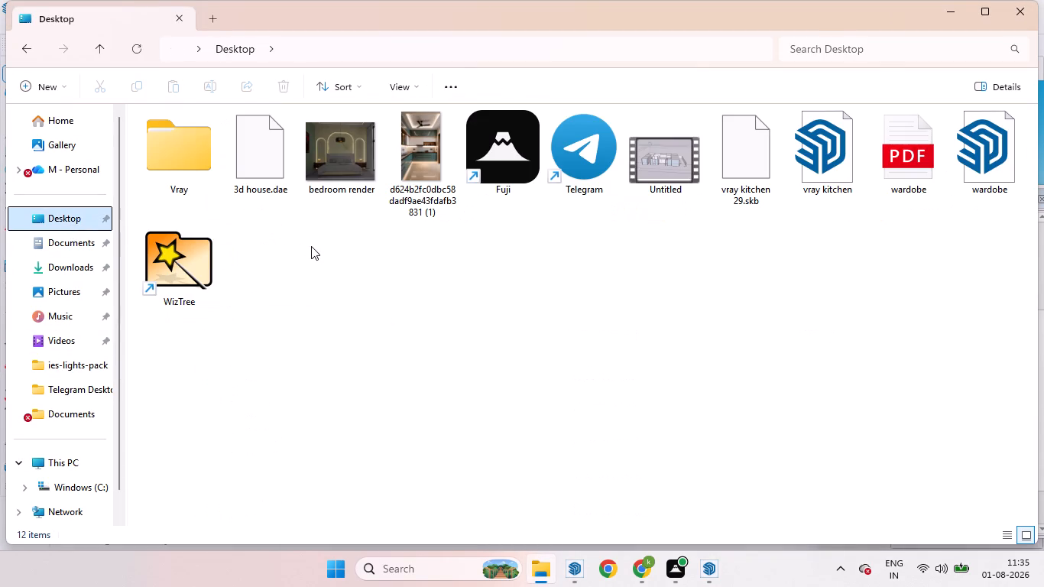
double_click(916, 178)
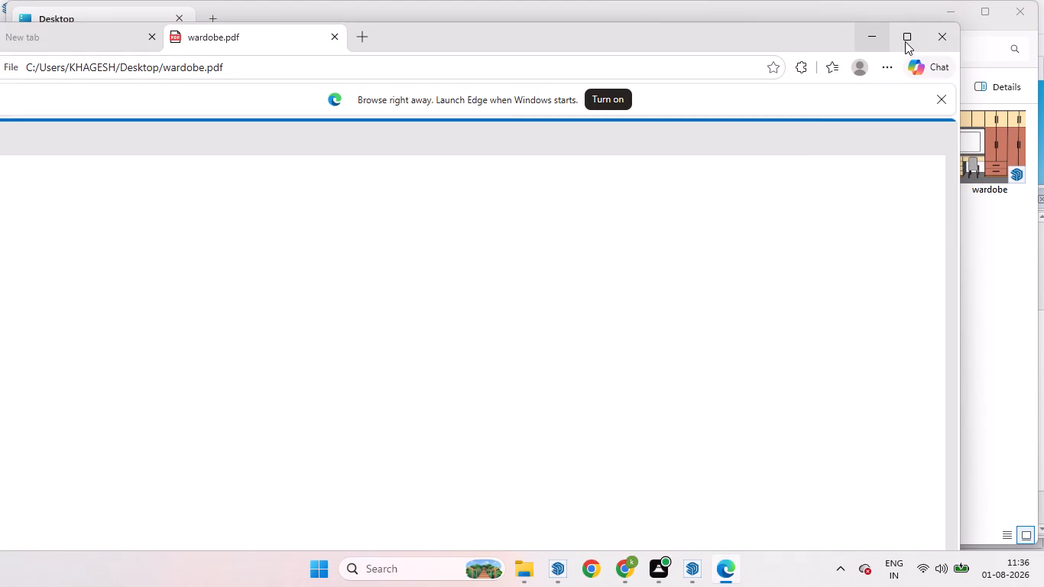
left_click(905, 41)
scroll(556, 251, "down", 6)
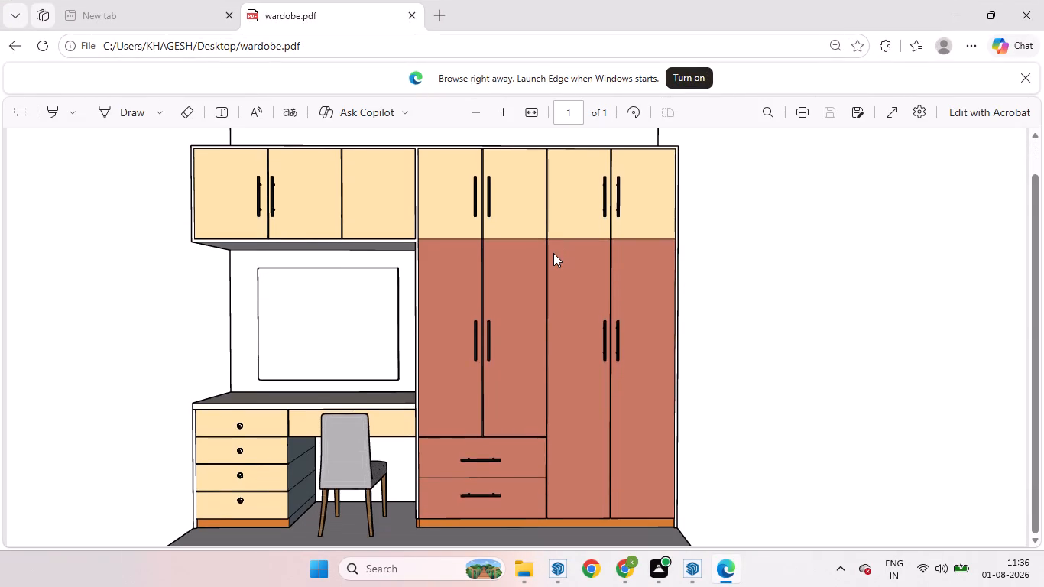
scroll(553, 255, "down", 4)
left_click(1042, 0)
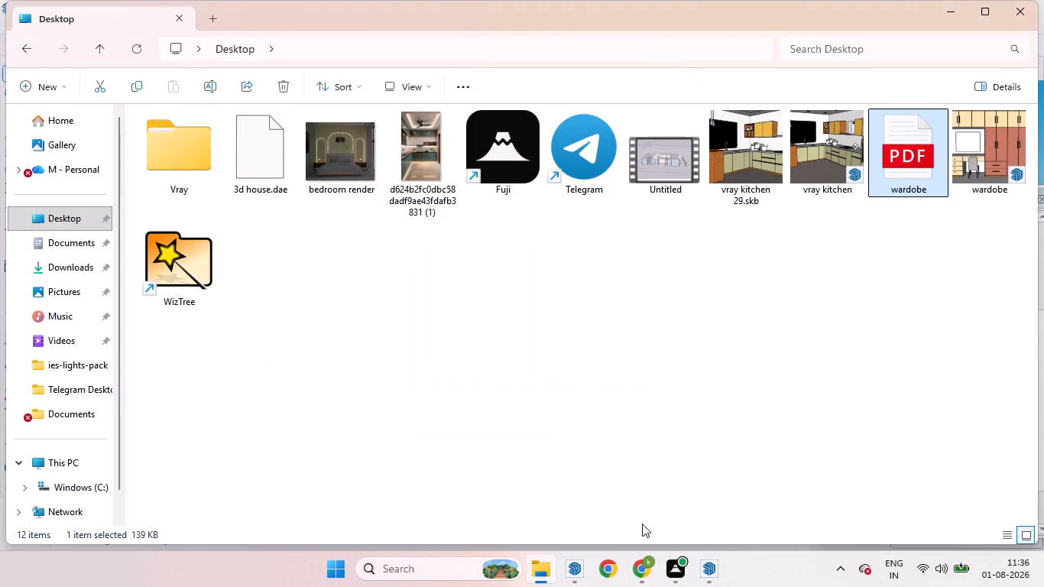